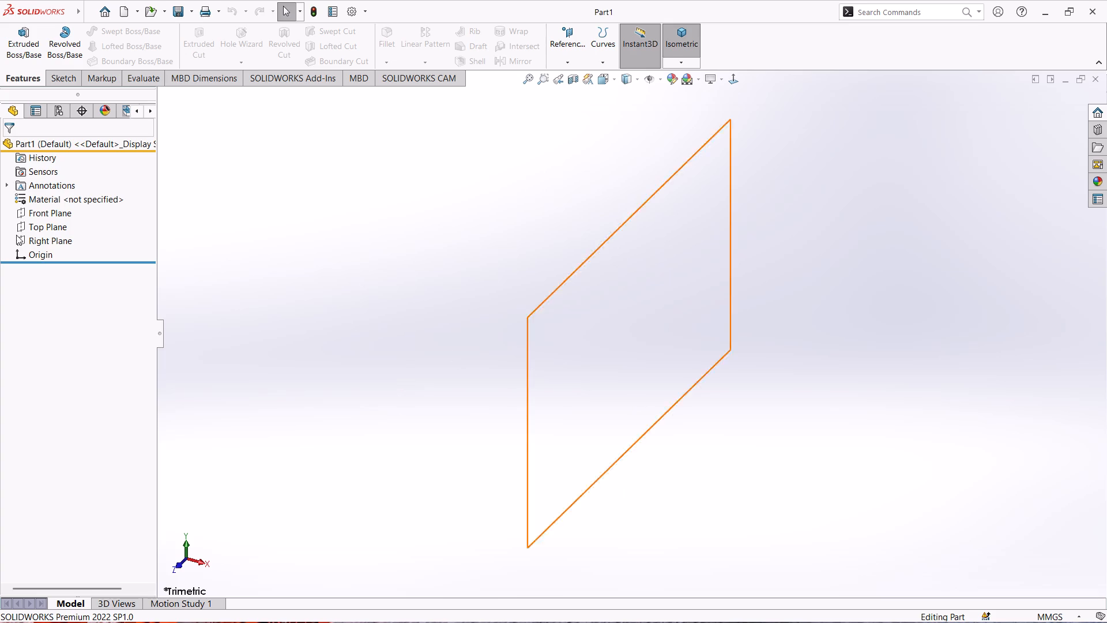
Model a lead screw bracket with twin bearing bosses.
Start a sketch on the Top Plane and draw a centre rectangle about 127 mm by 94 mm, centred on the origin.
left_click(49, 226)
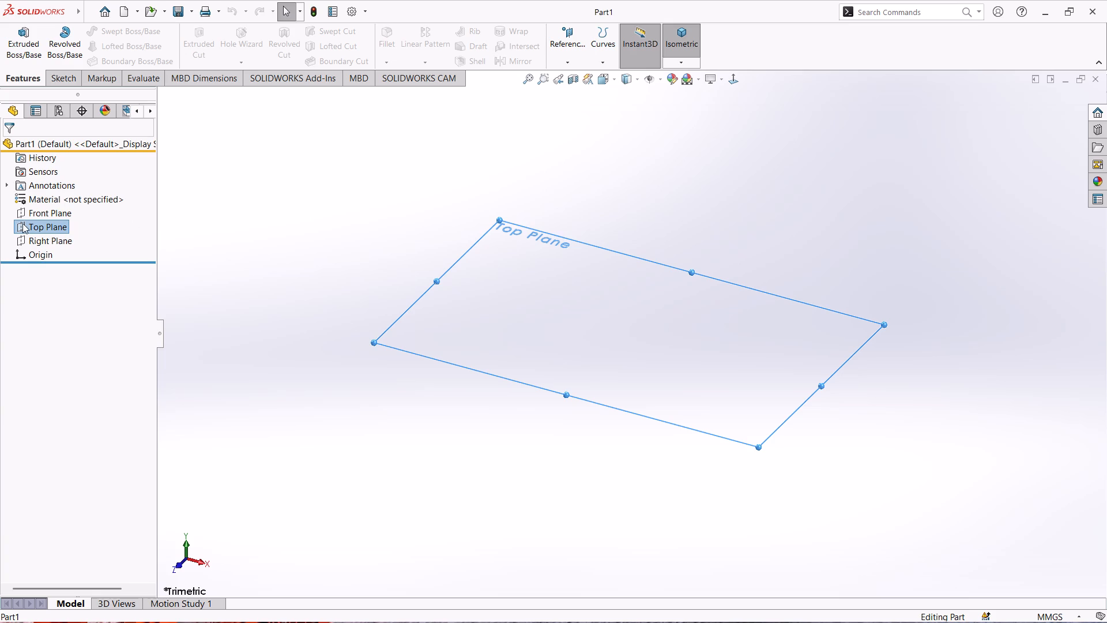
right_click(27, 223)
left_click(40, 208)
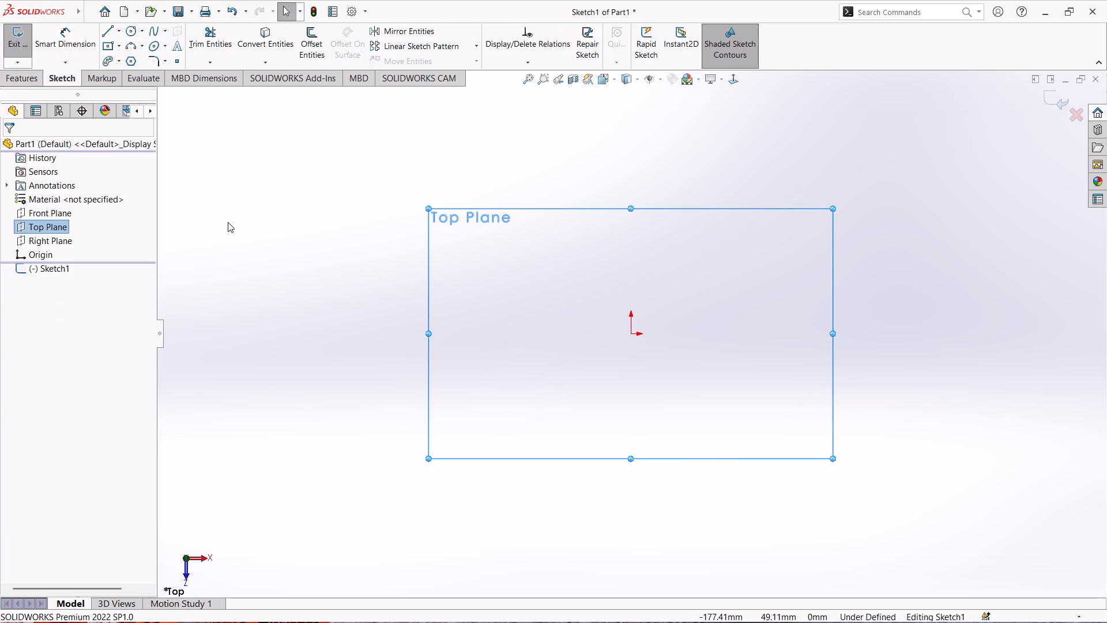
left_click(110, 43)
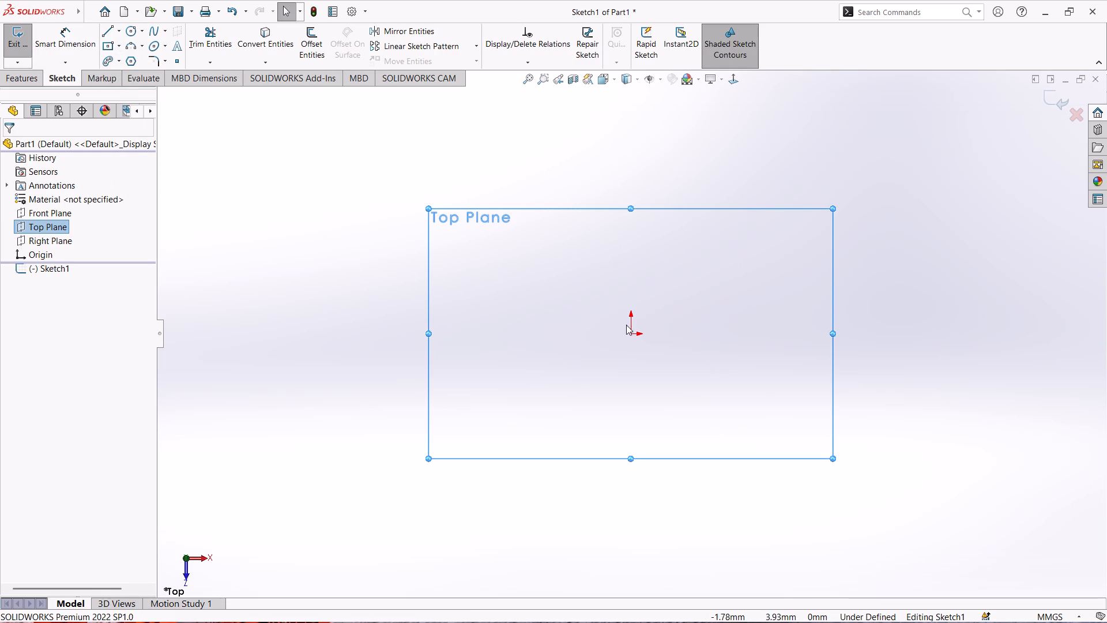
left_click(118, 42)
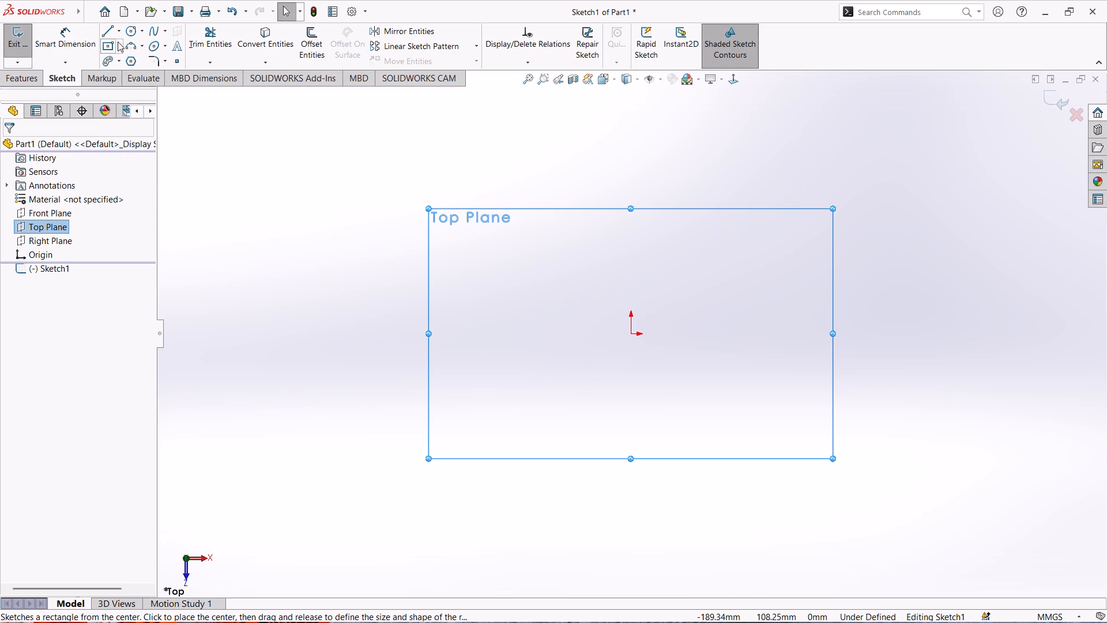
left_click(126, 71)
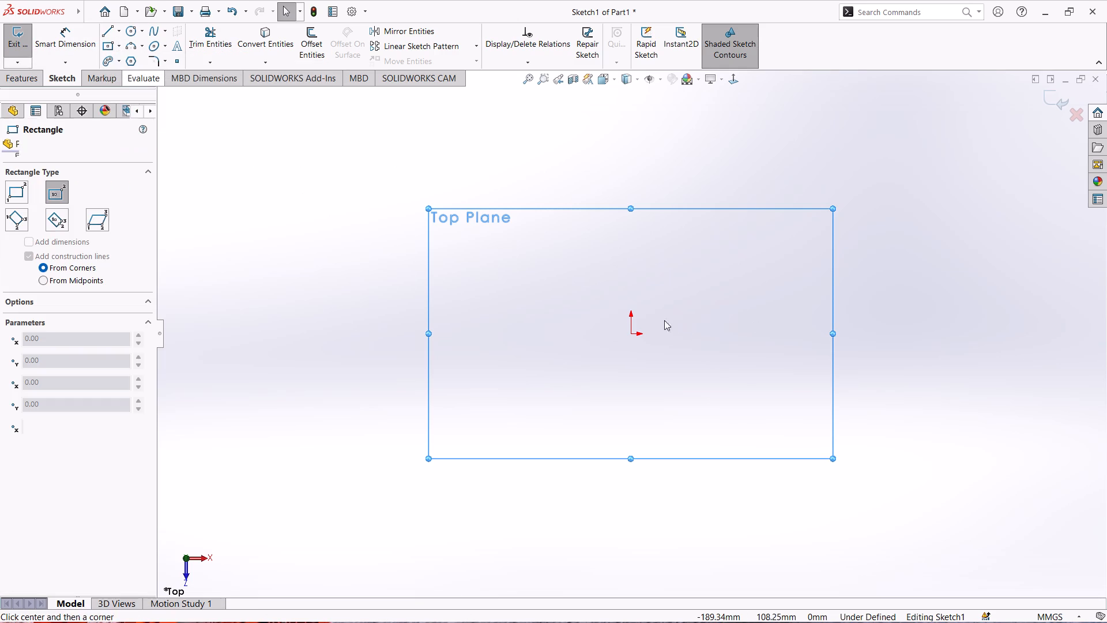
left_click(631, 332)
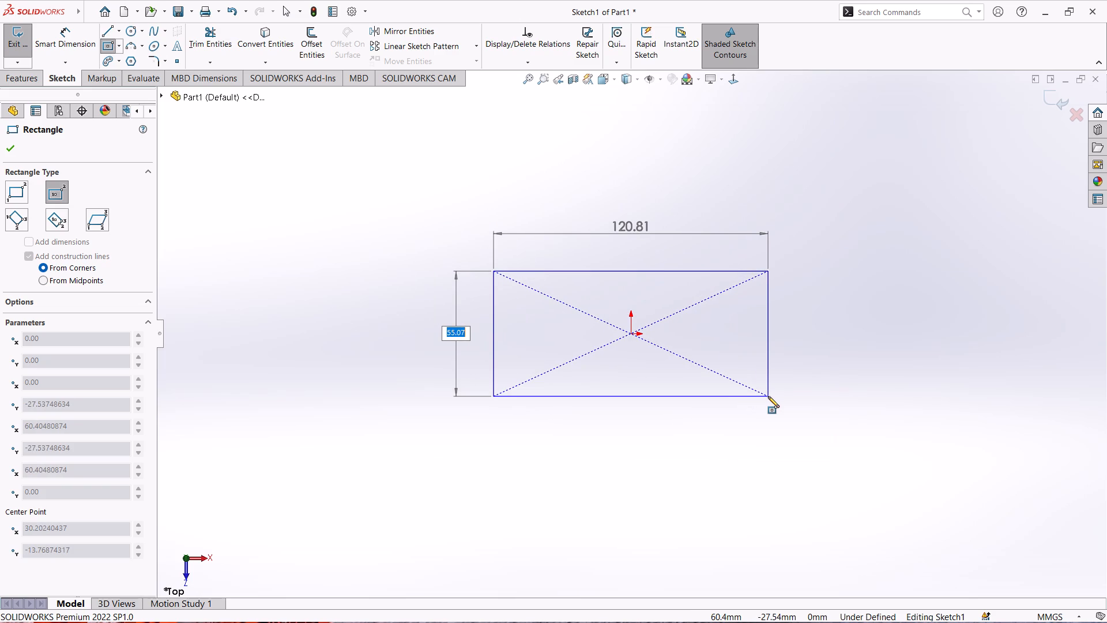
type("213")
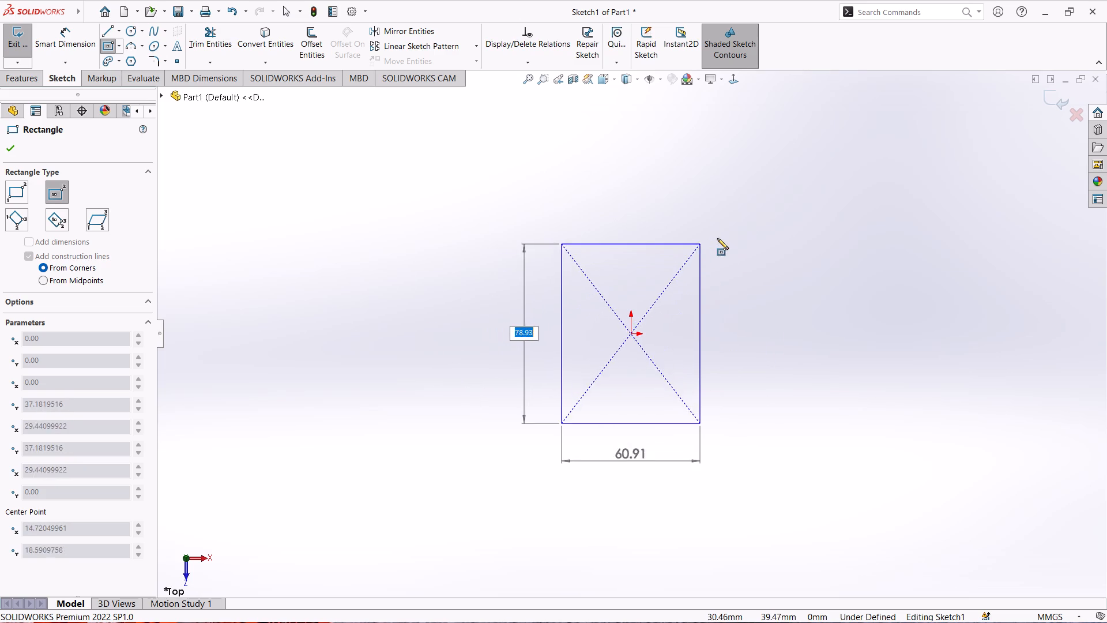
type("213")
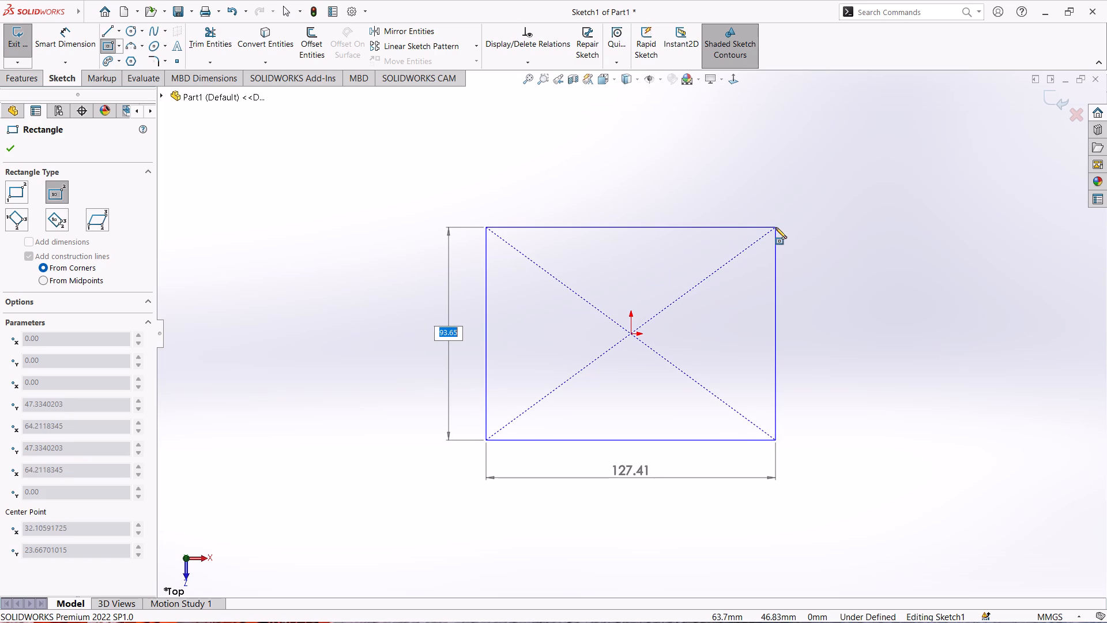
left_click(775, 227)
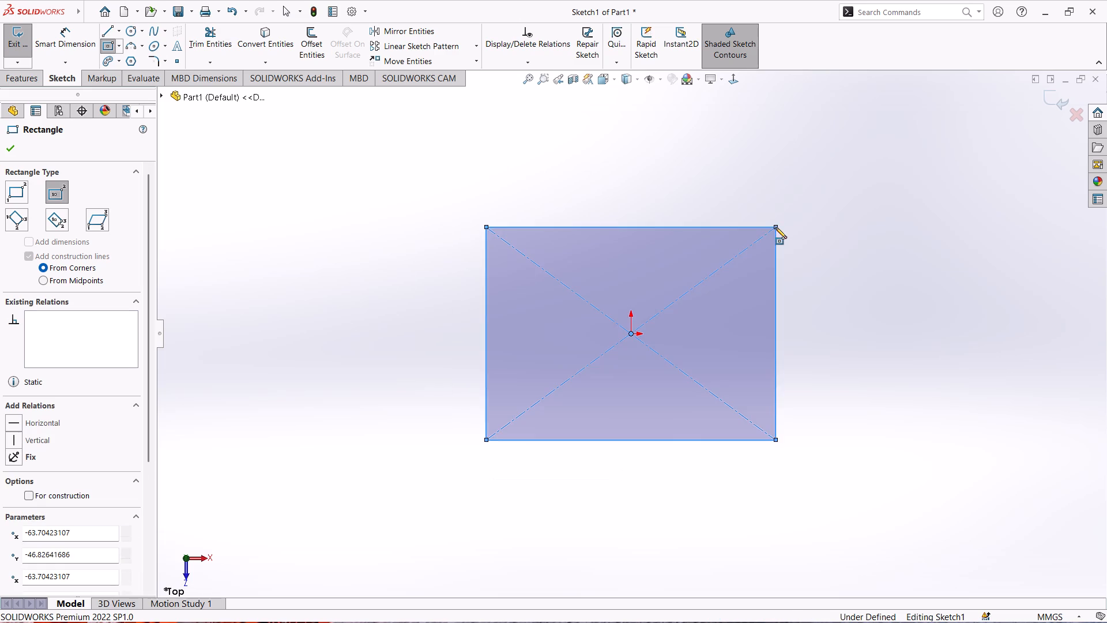
Dimension the rectangle's vertical side to 213 mm.
right_click_drag(283, 218, 268, 167)
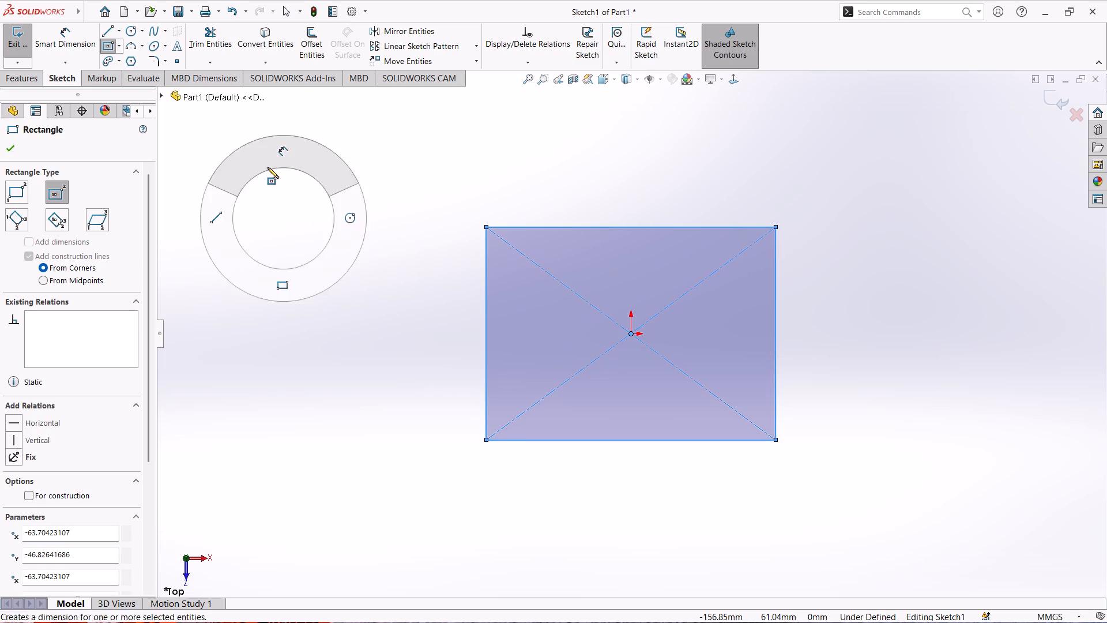
right_click_drag(268, 167, 269, 155)
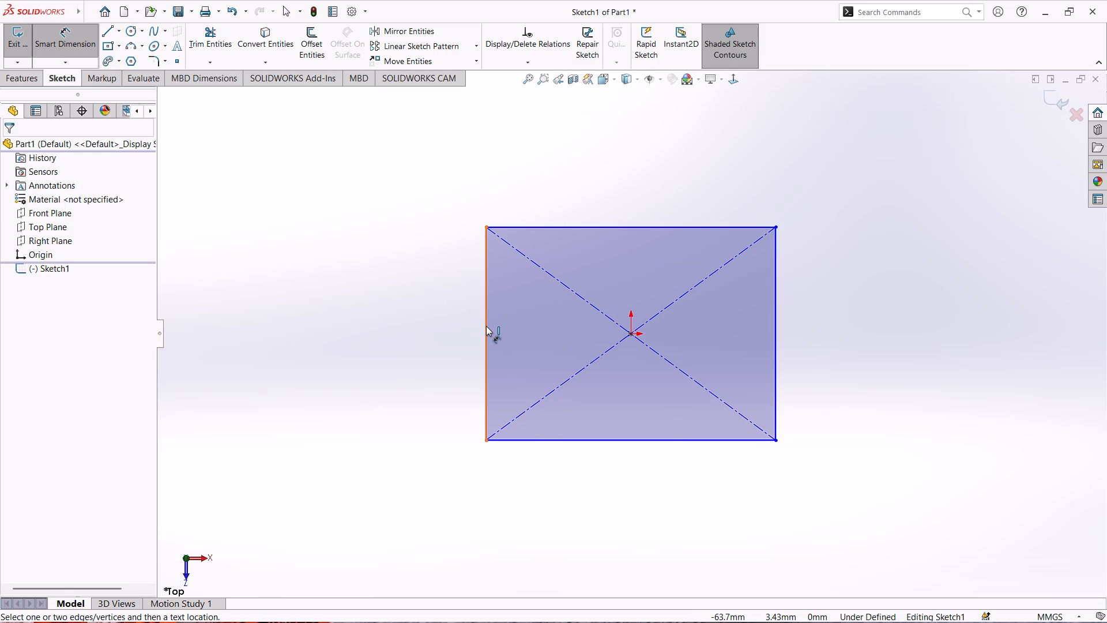
left_click(486, 326)
left_click(414, 335)
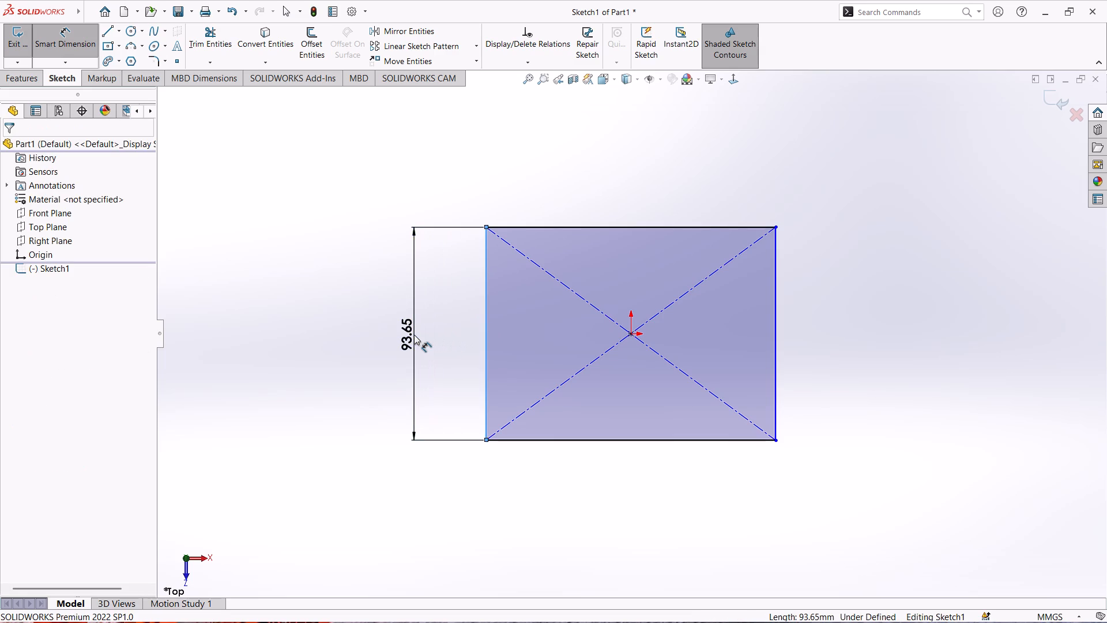
type("213")
key("Return")
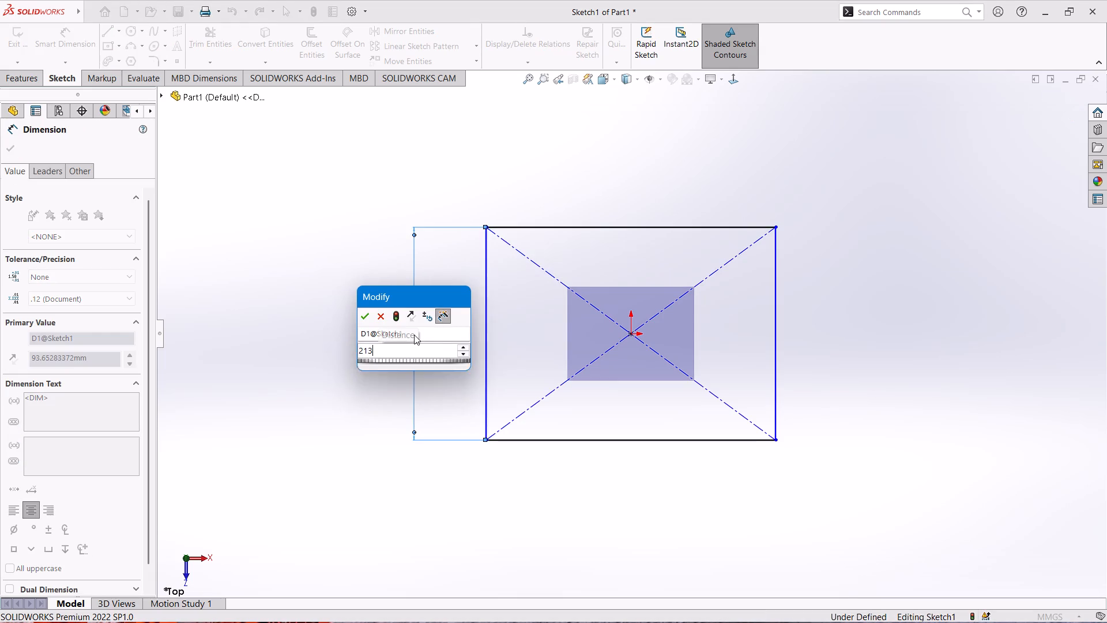
Dimension the rectangle's bottom side to 200 mm and exit the sketch.
left_click(598, 441)
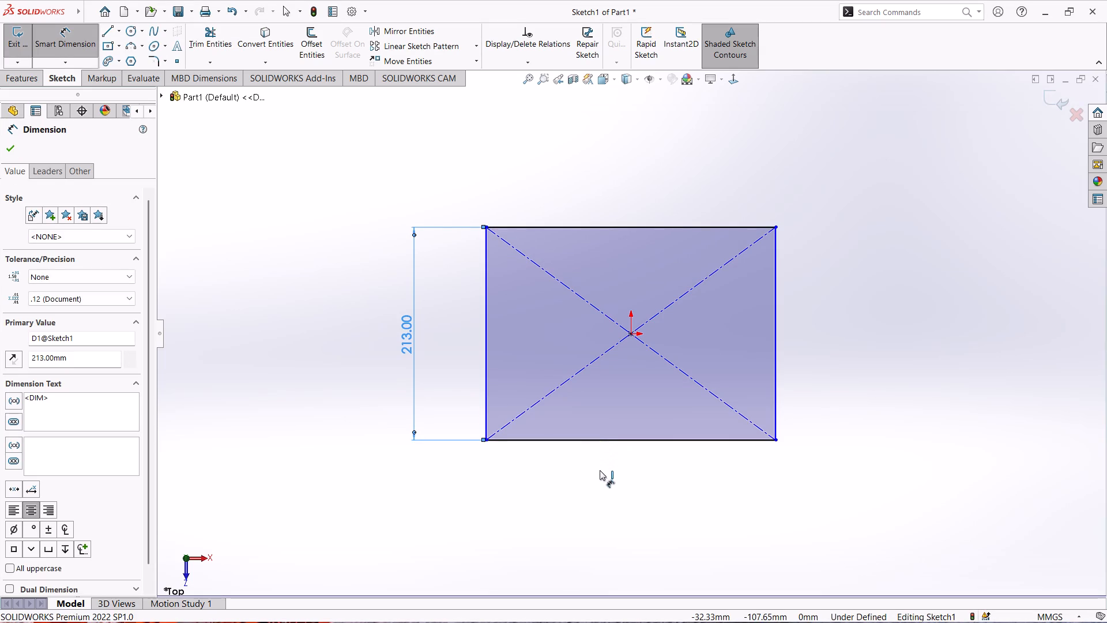
type("200")
key("Return")
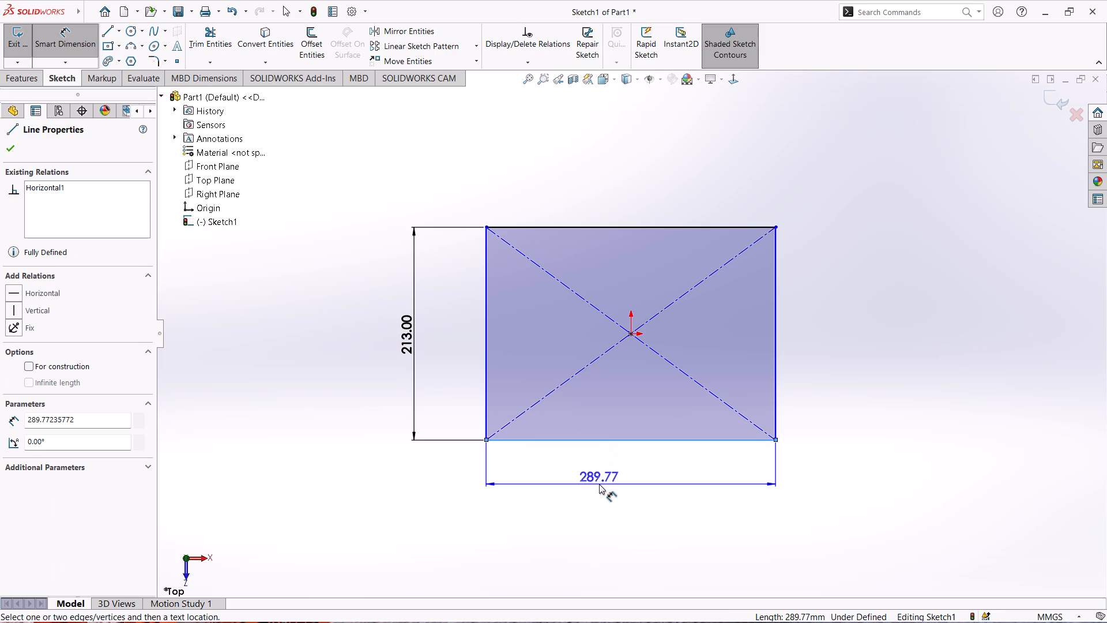
left_click(607, 481)
type("200")
key("Return")
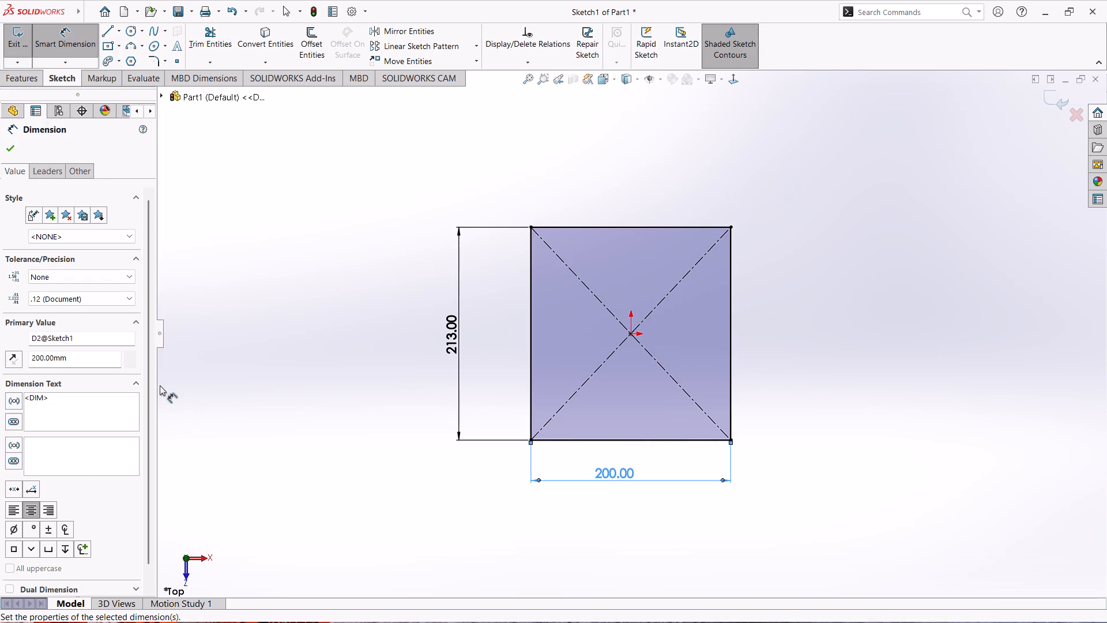
left_click(9, 50)
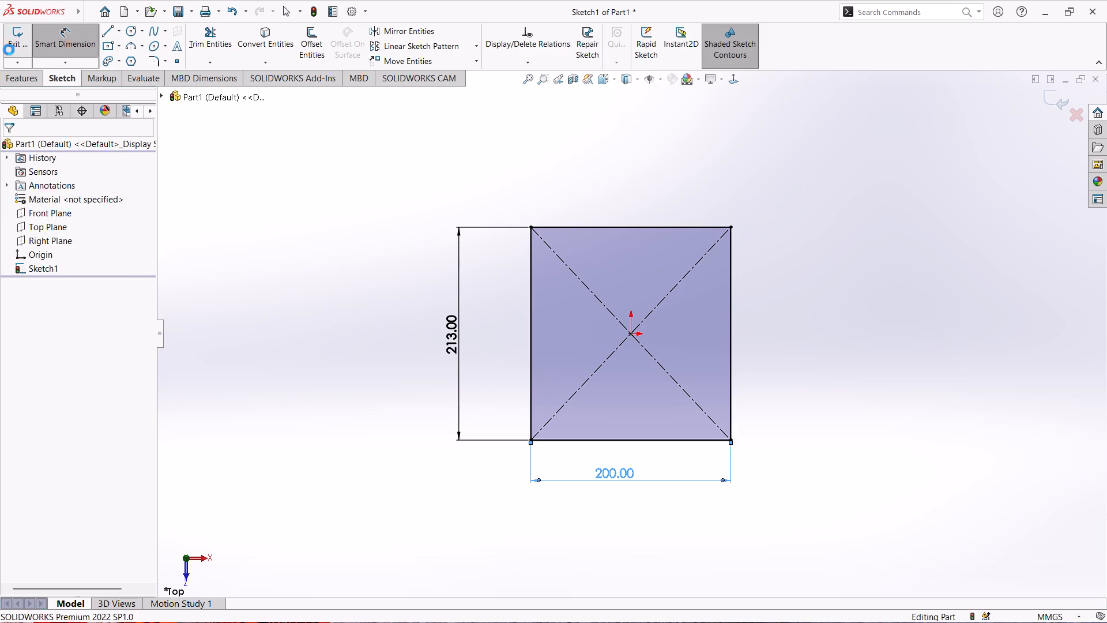
Extrude the rectangle as a blind boss with a depth of 25 mm.
left_click(23, 48)
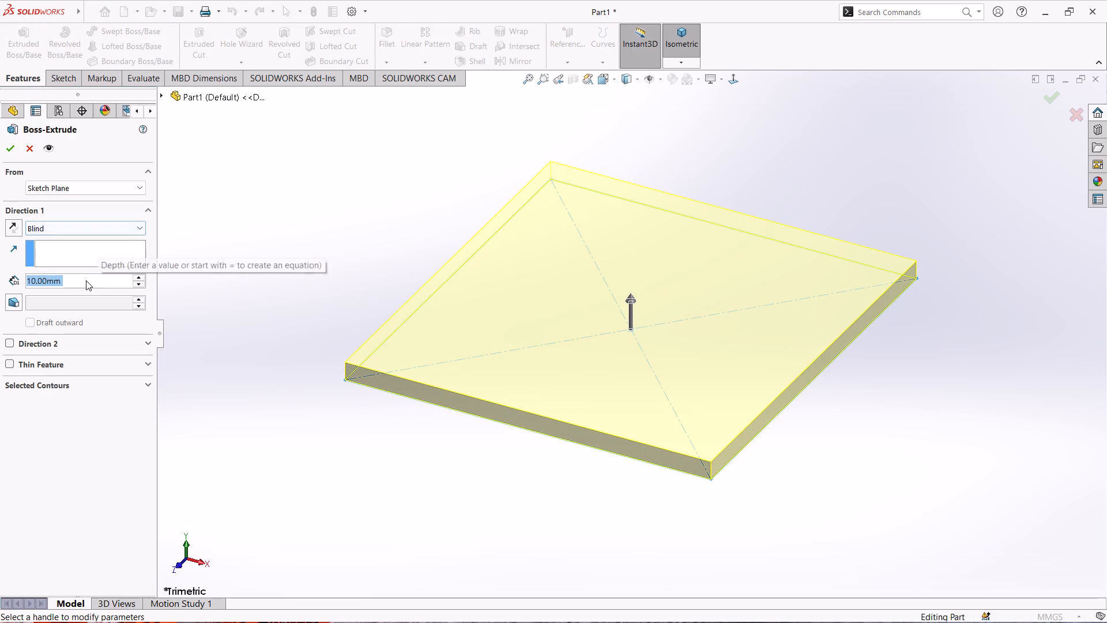
type("20")
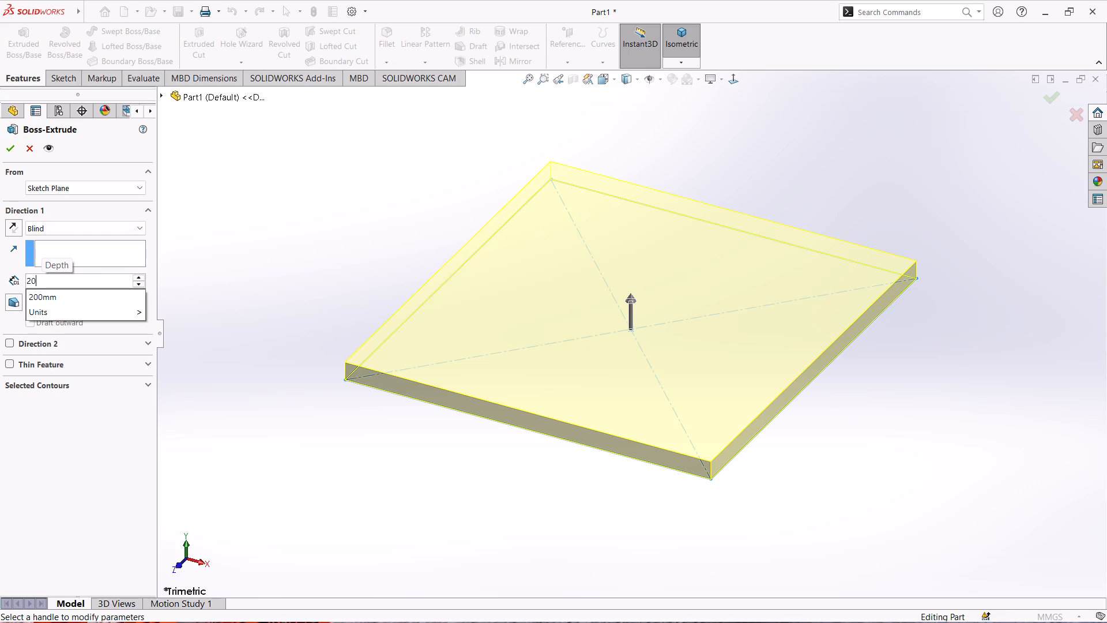
key("BackSpace")
key("5")
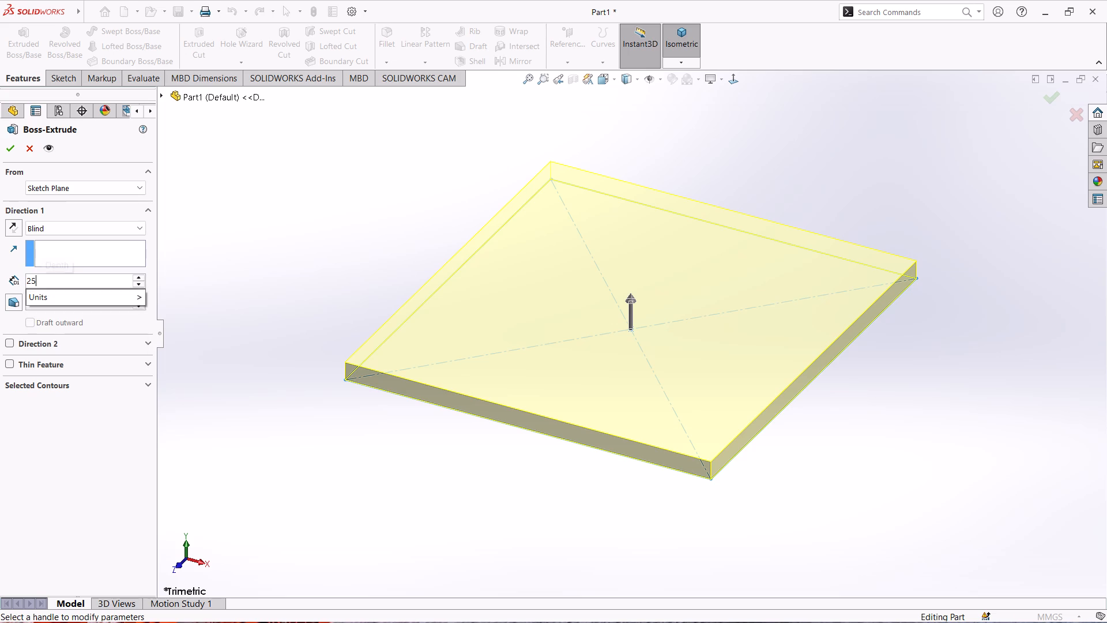
key("Return")
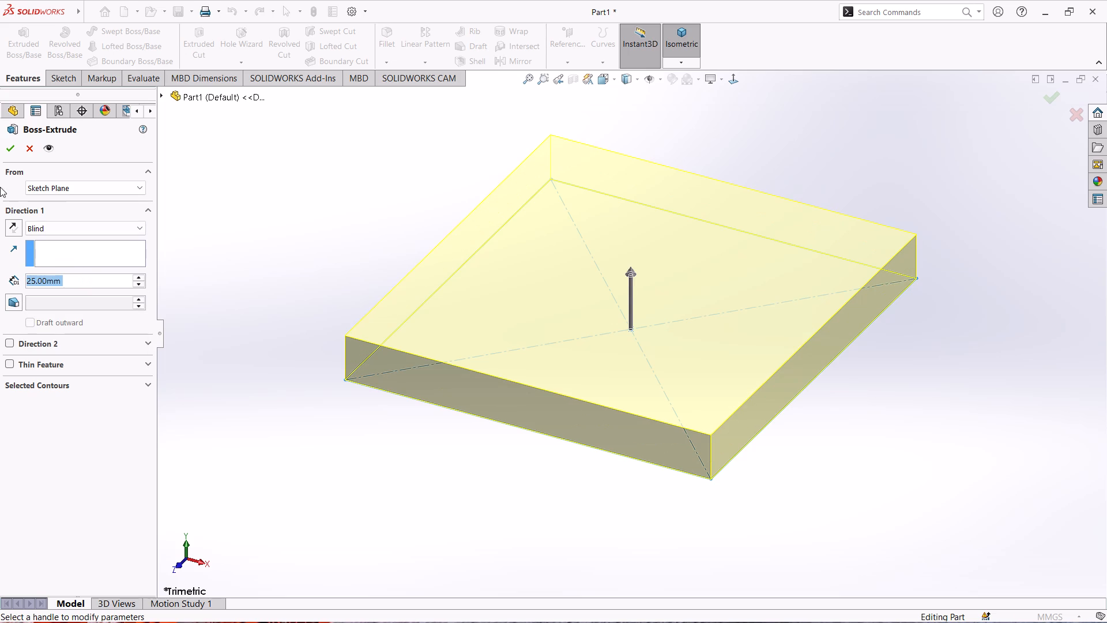
left_click(7, 148)
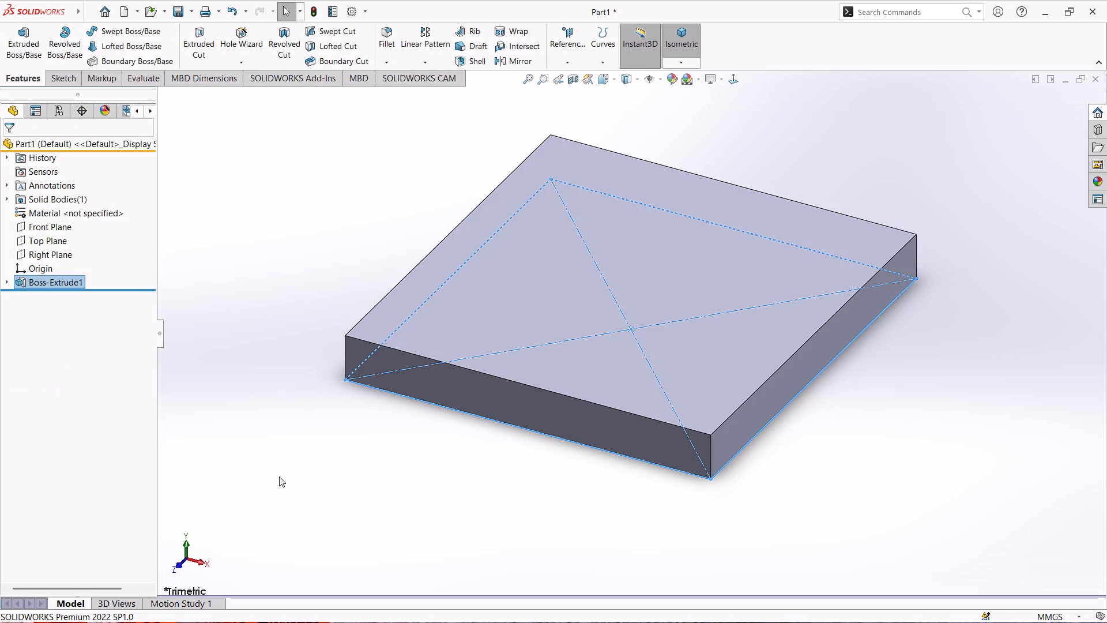
left_click(402, 517)
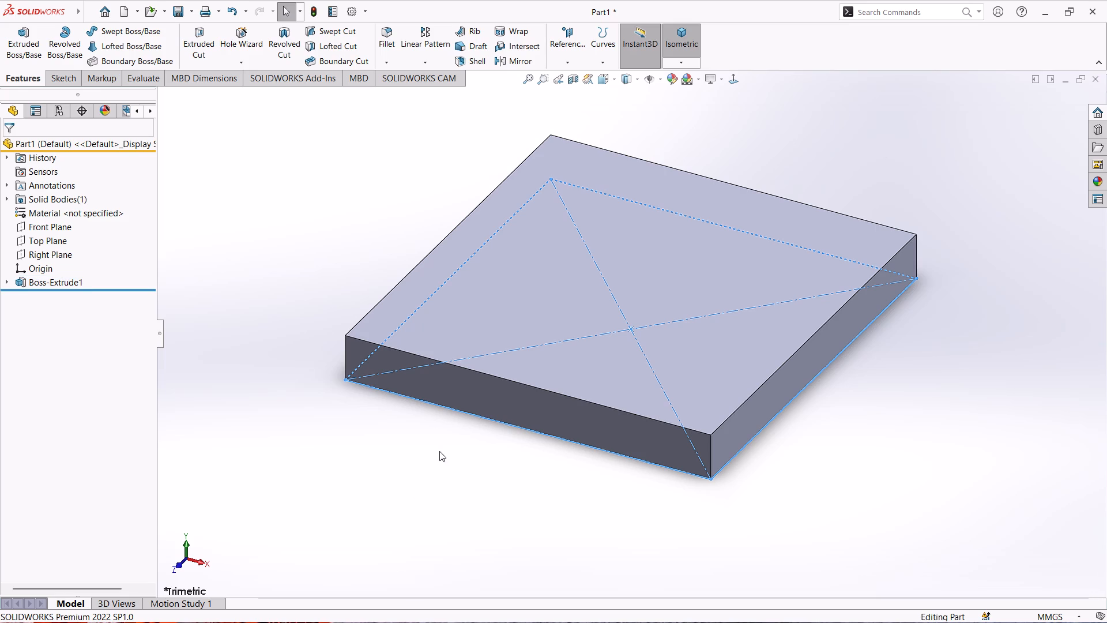
Fillet the plate's four vertical corner edges with a symmetric 10 mm radius.
left_click(344, 362)
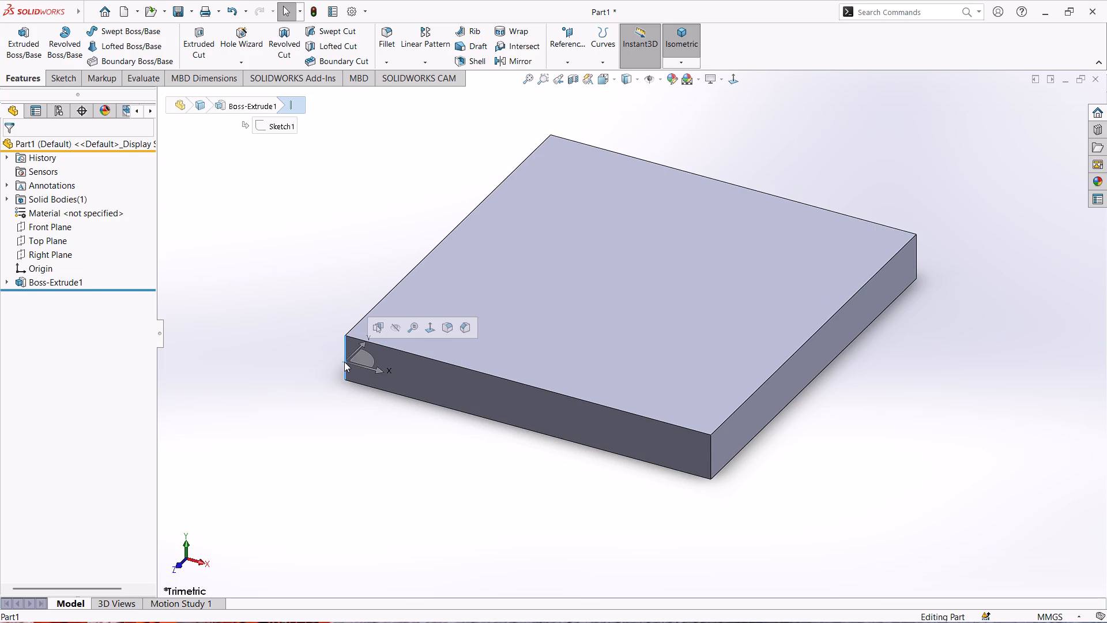
left_click(446, 326)
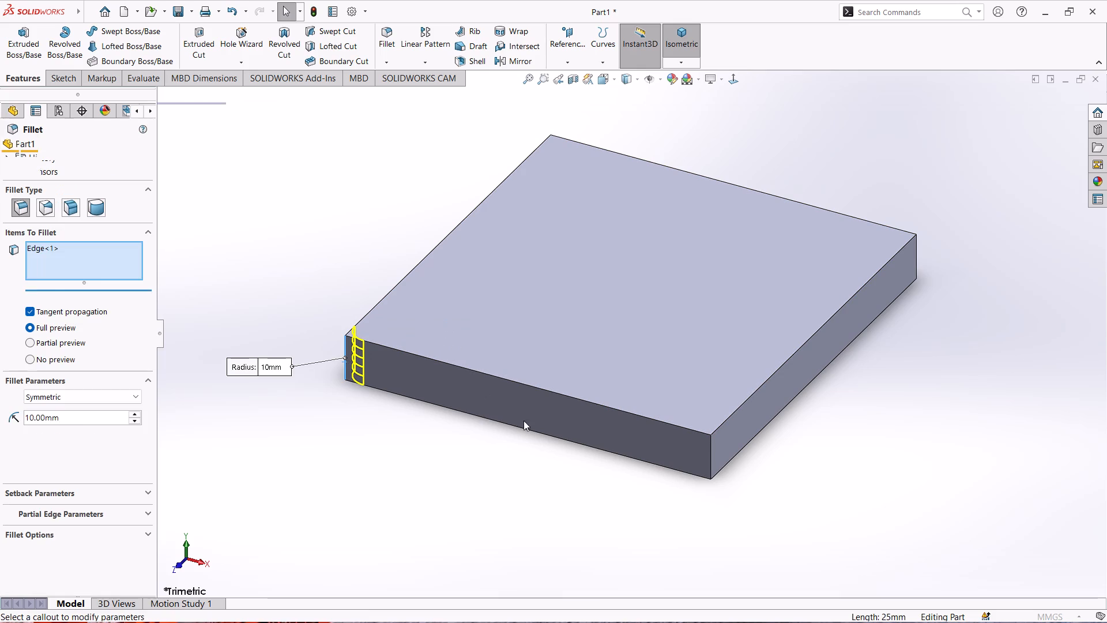
left_click(709, 456)
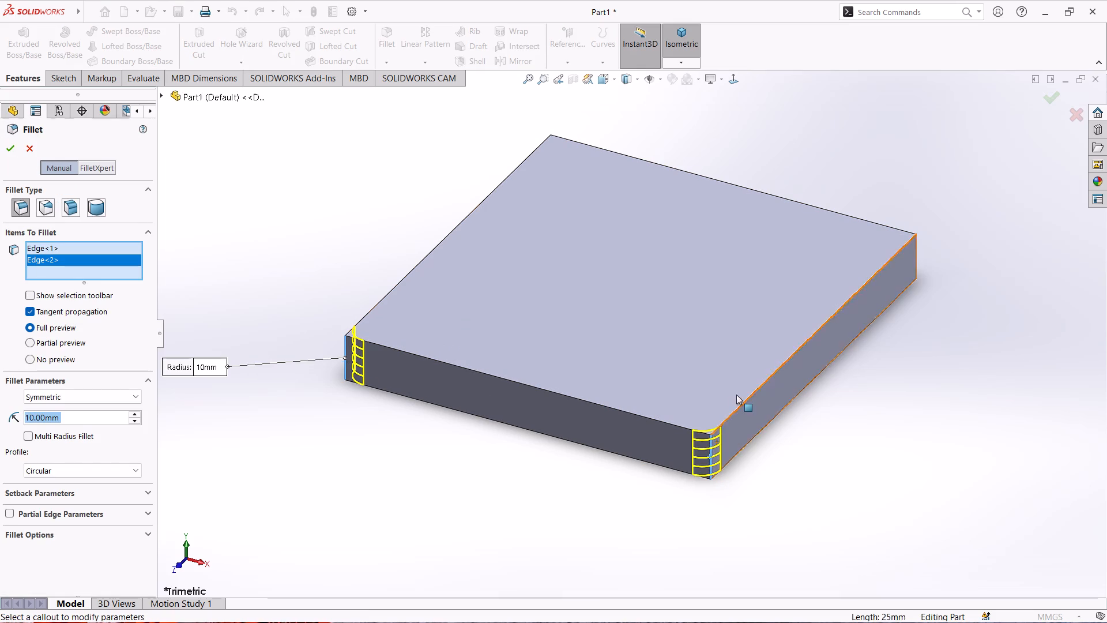
middle_click_drag(869, 343, 784, 439)
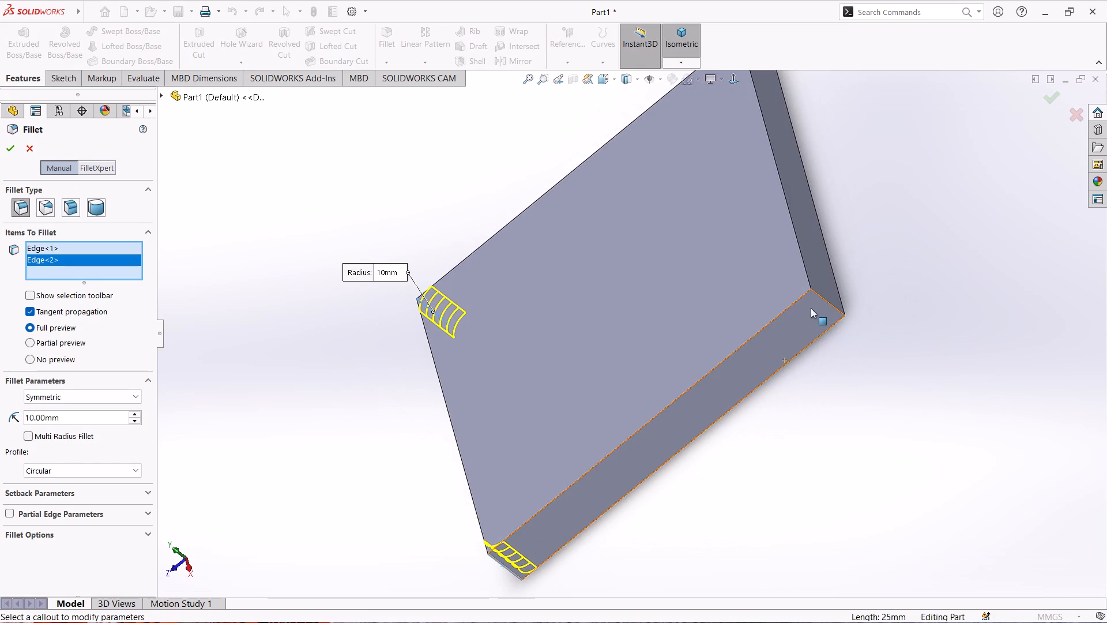
left_click(824, 297)
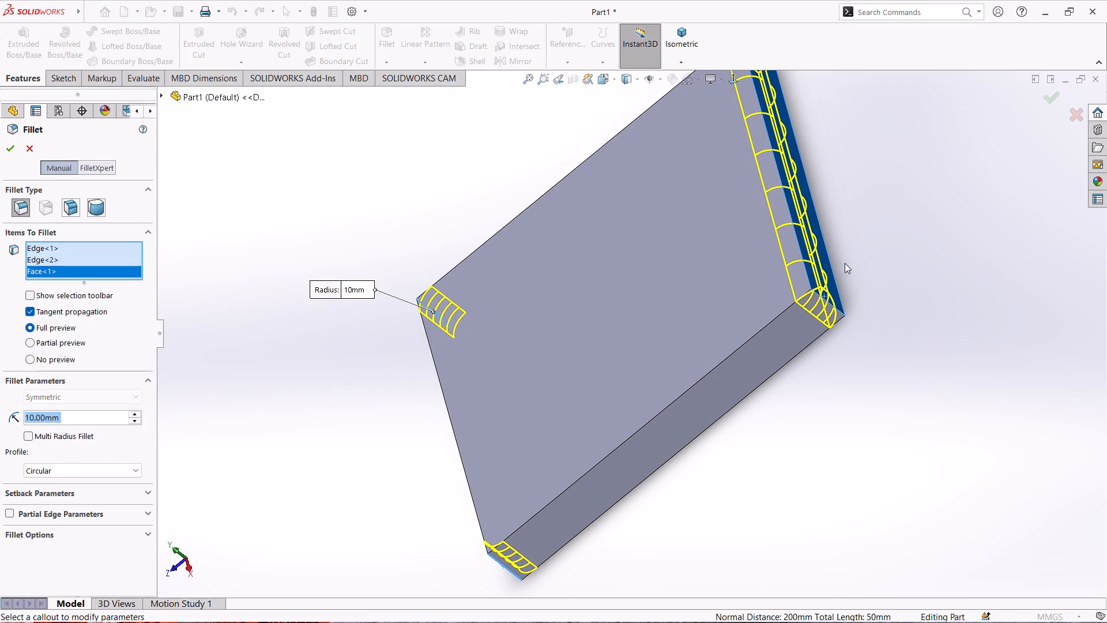
left_click(88, 269)
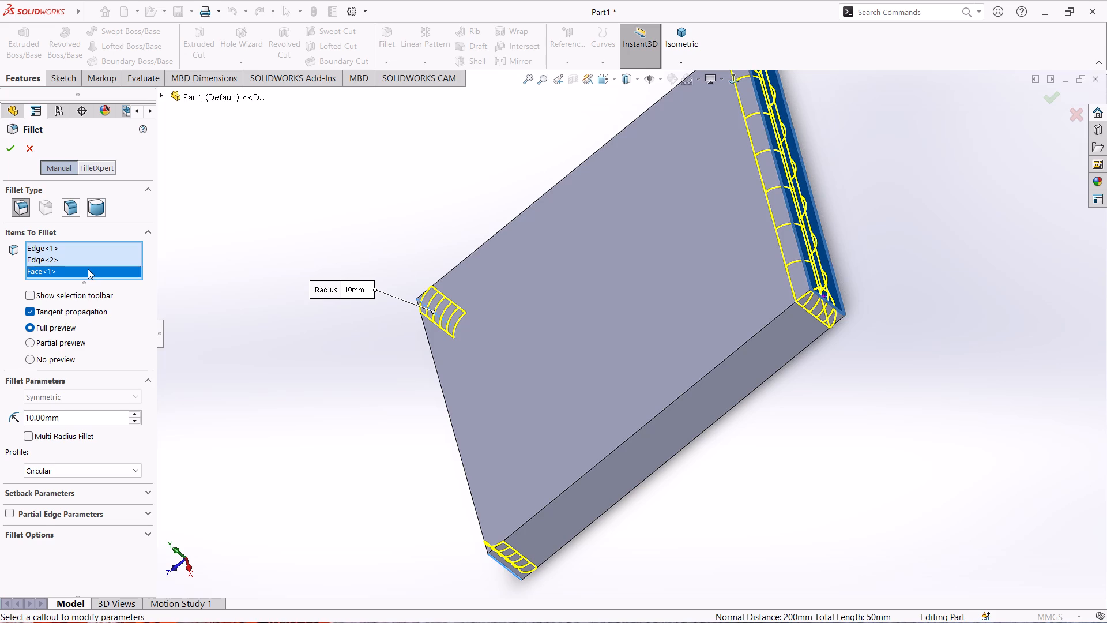
right_click(86, 269)
left_click(126, 298)
left_click(132, 295)
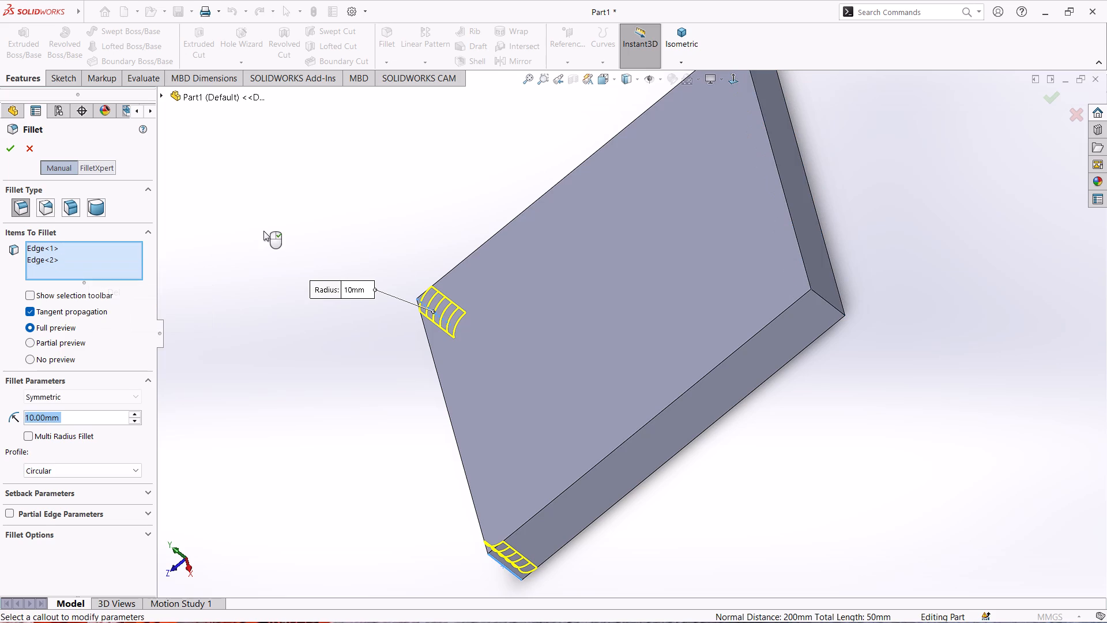
scroll(322, 228, "down", 1)
scroll(345, 197, "up", 2)
middle_click_drag(487, 153, 487, 157)
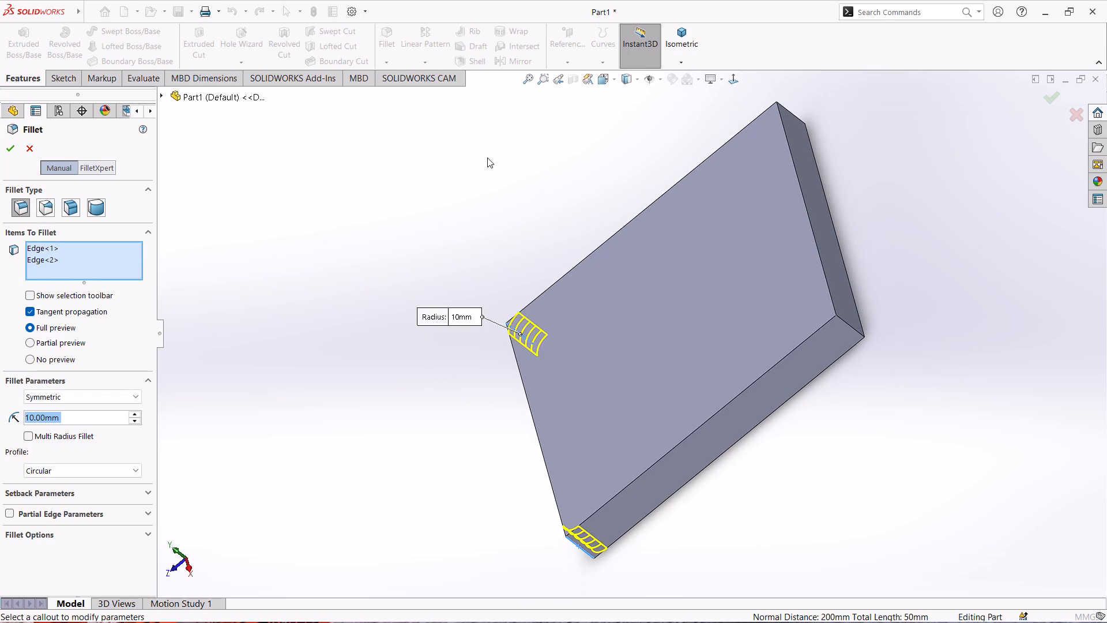
middle_click_drag(487, 157, 465, 370)
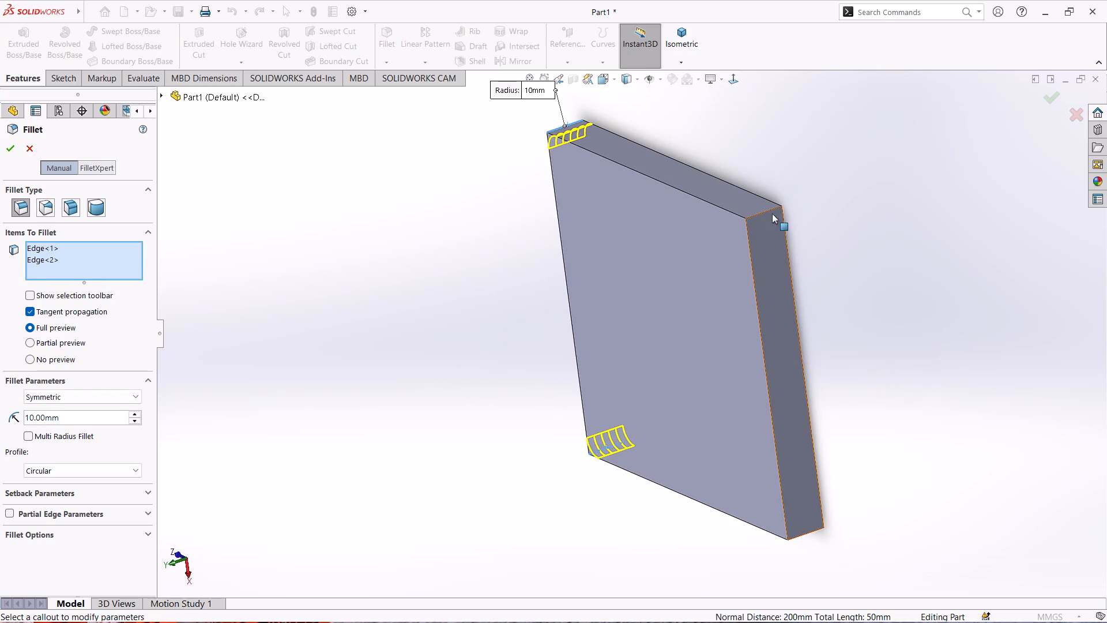
left_click(762, 212)
middle_click_drag(865, 371, 864, 125)
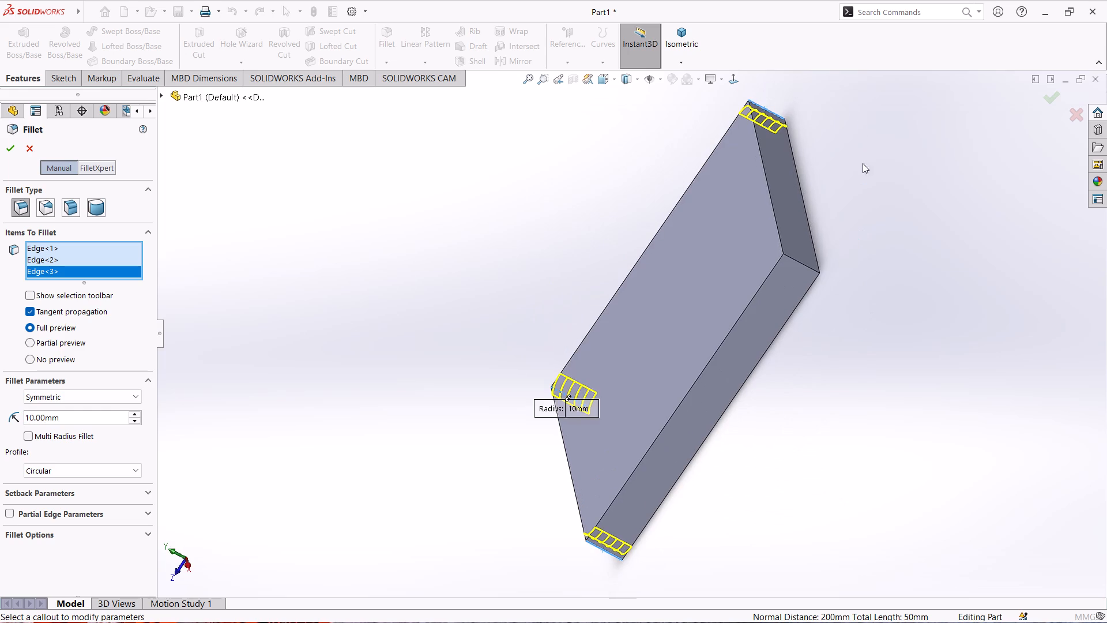
left_click(811, 267)
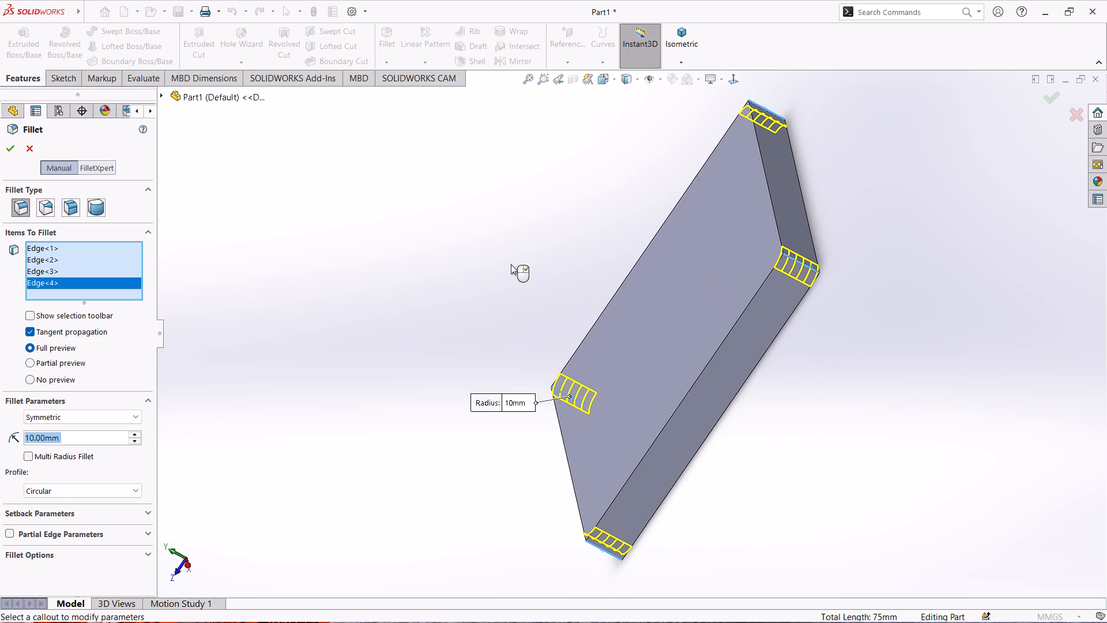
middle_click_drag(491, 255, 643, 259)
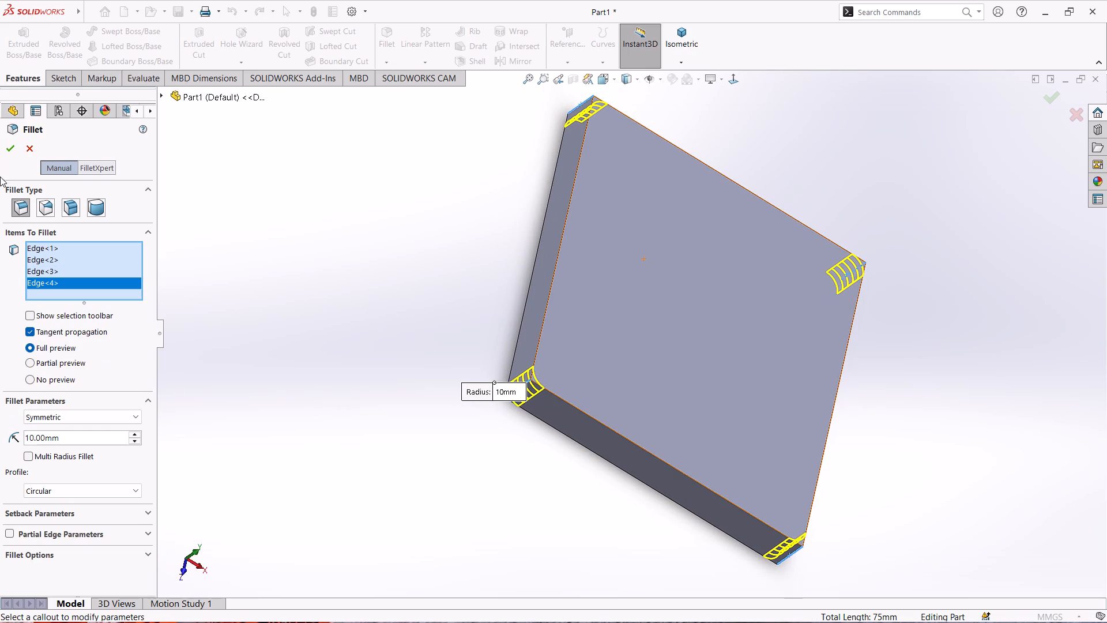
left_click(5, 150)
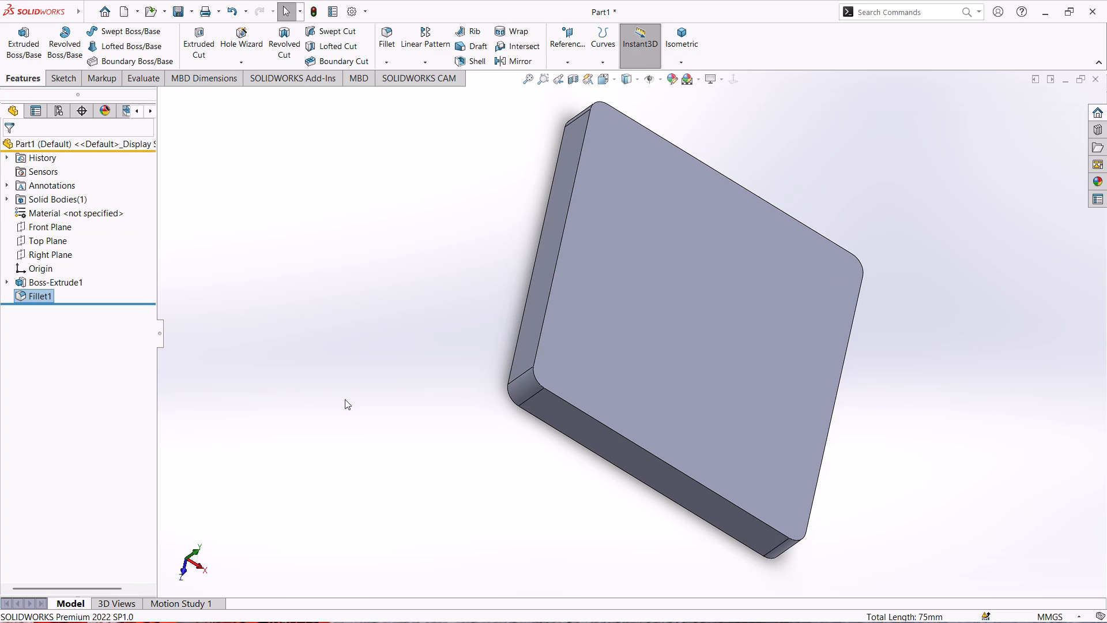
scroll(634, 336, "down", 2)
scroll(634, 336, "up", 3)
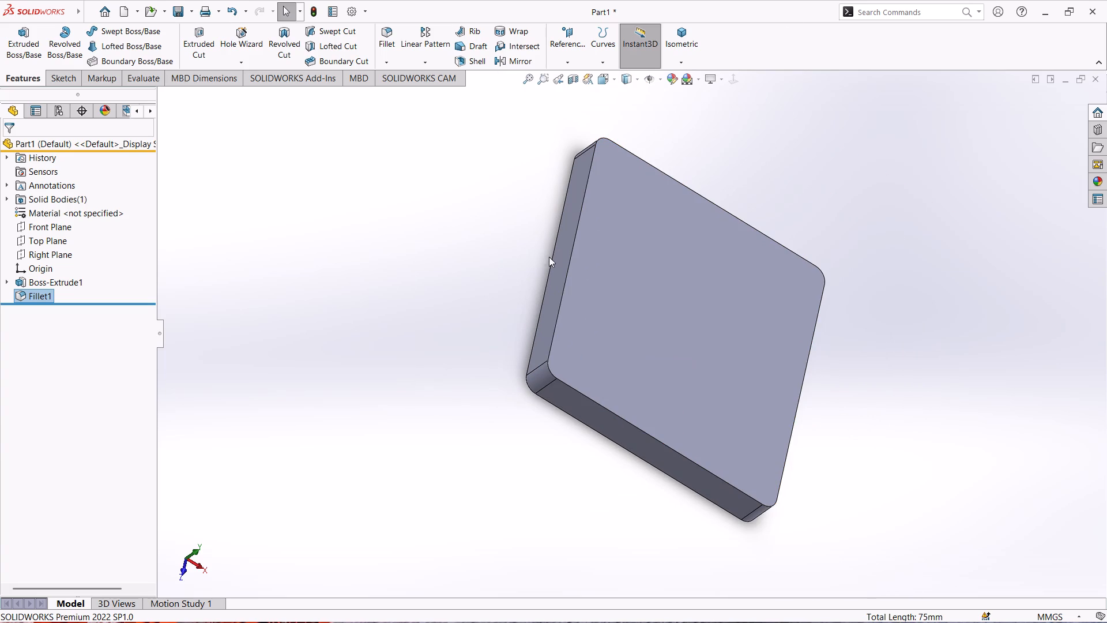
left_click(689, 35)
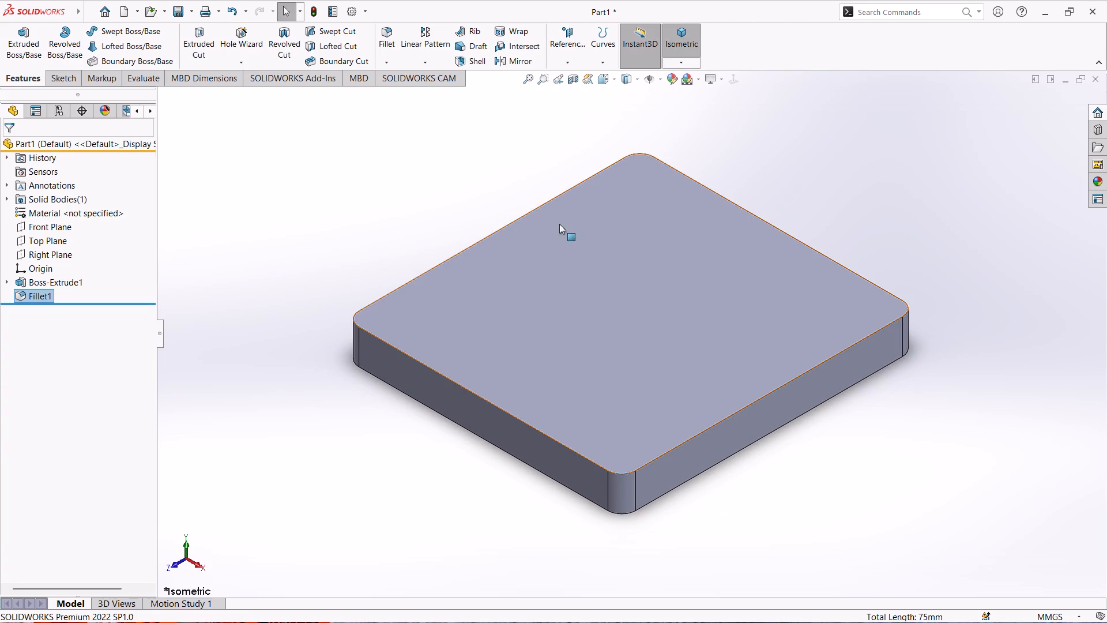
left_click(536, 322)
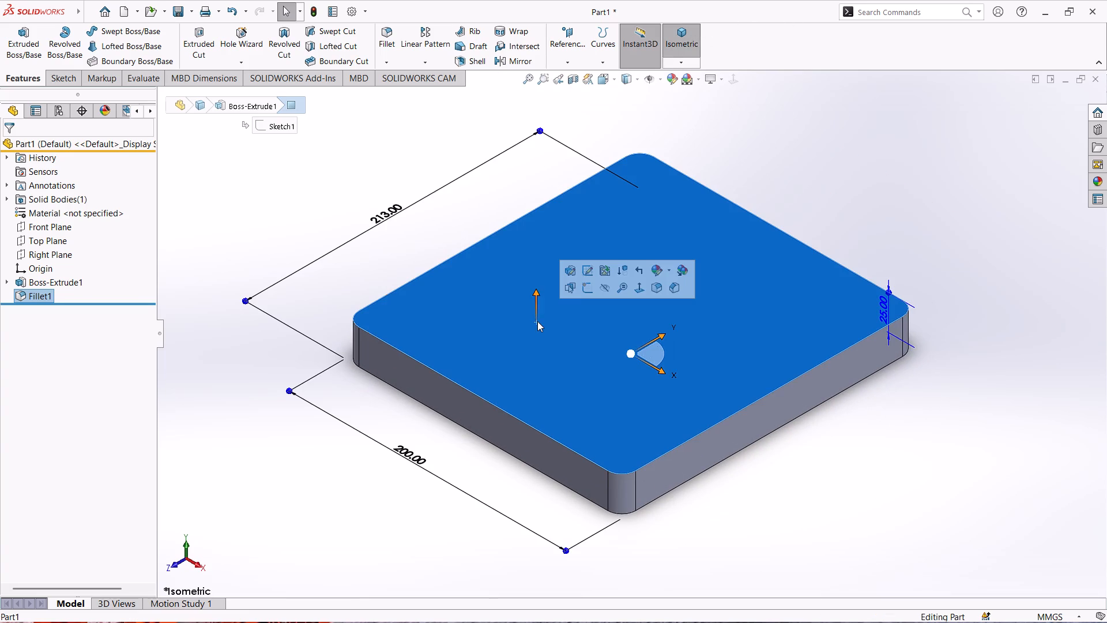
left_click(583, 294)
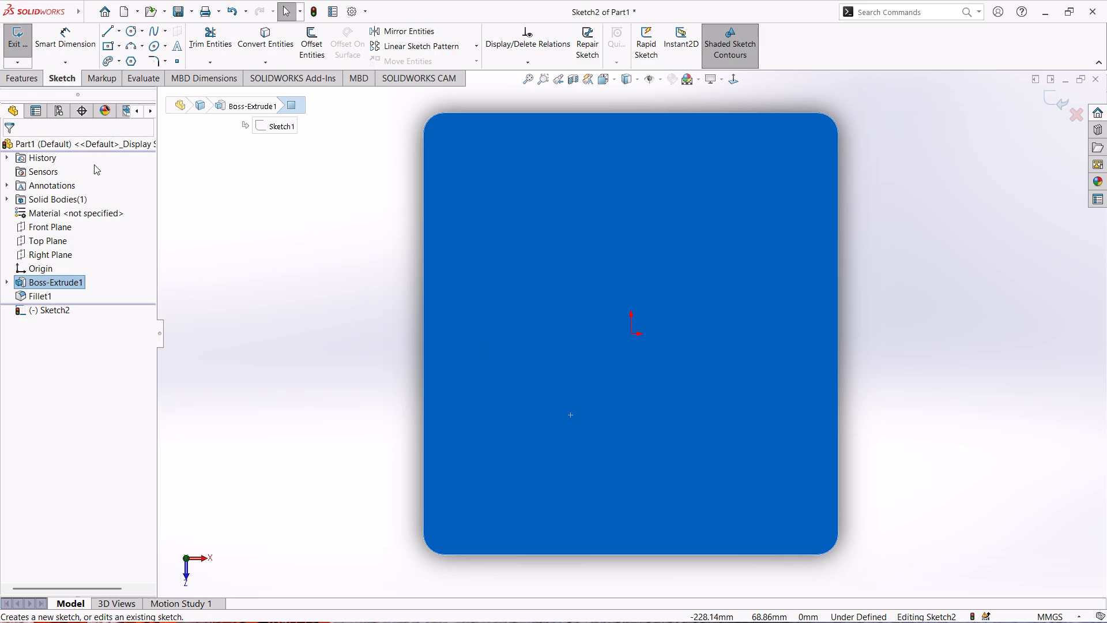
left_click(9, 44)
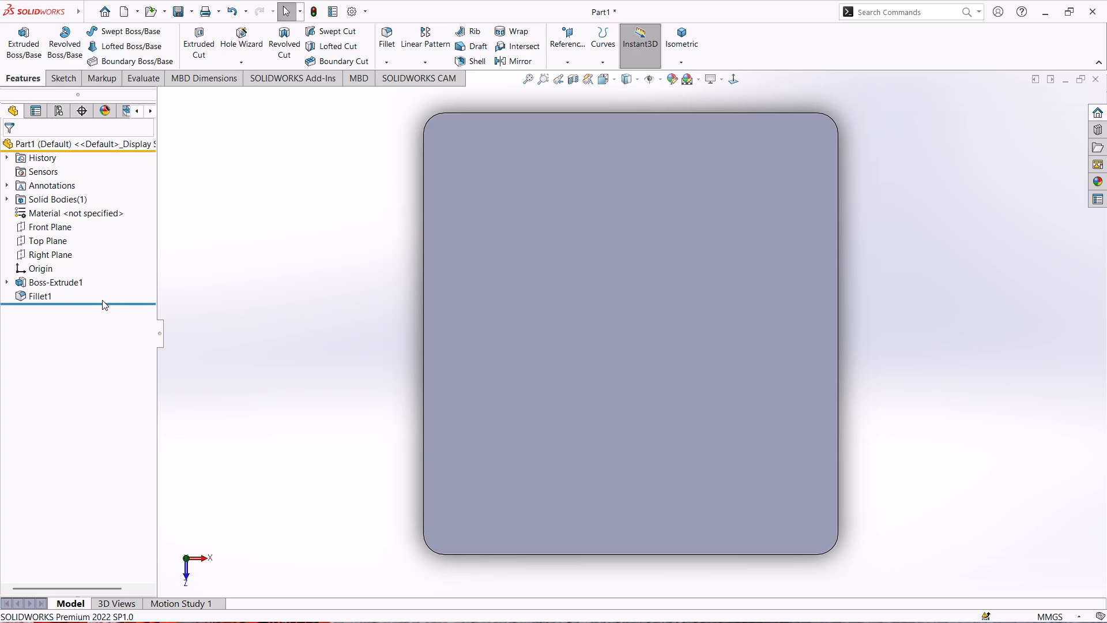
Roll the feature history back to just before the corner fillet.
left_click_drag(95, 302, 96, 294)
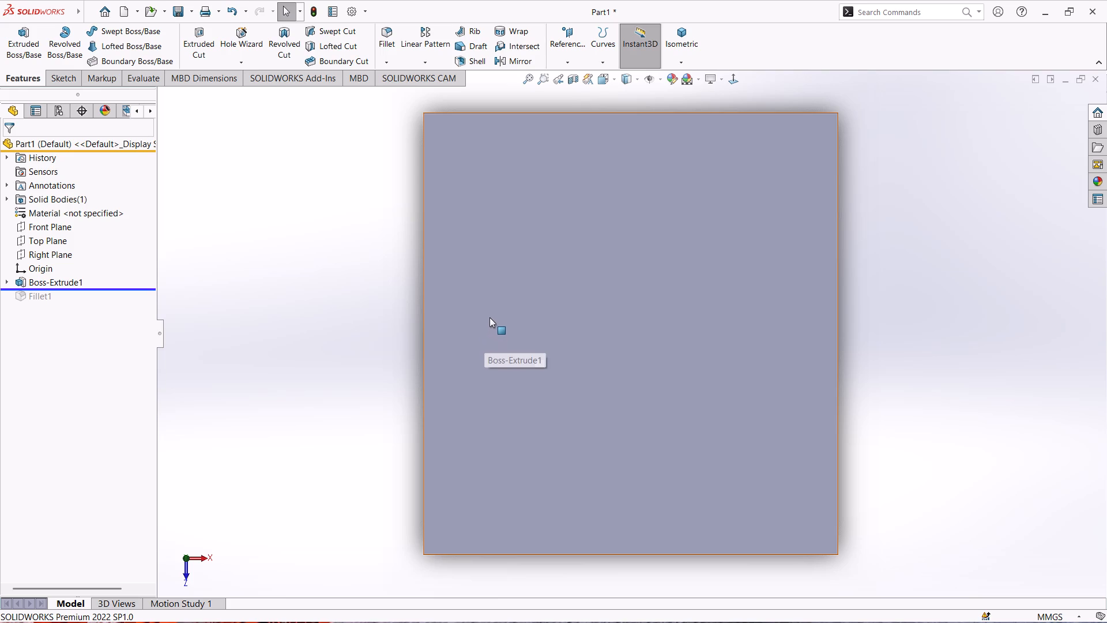
Start a sketch on the plate's top face.
left_click(536, 291)
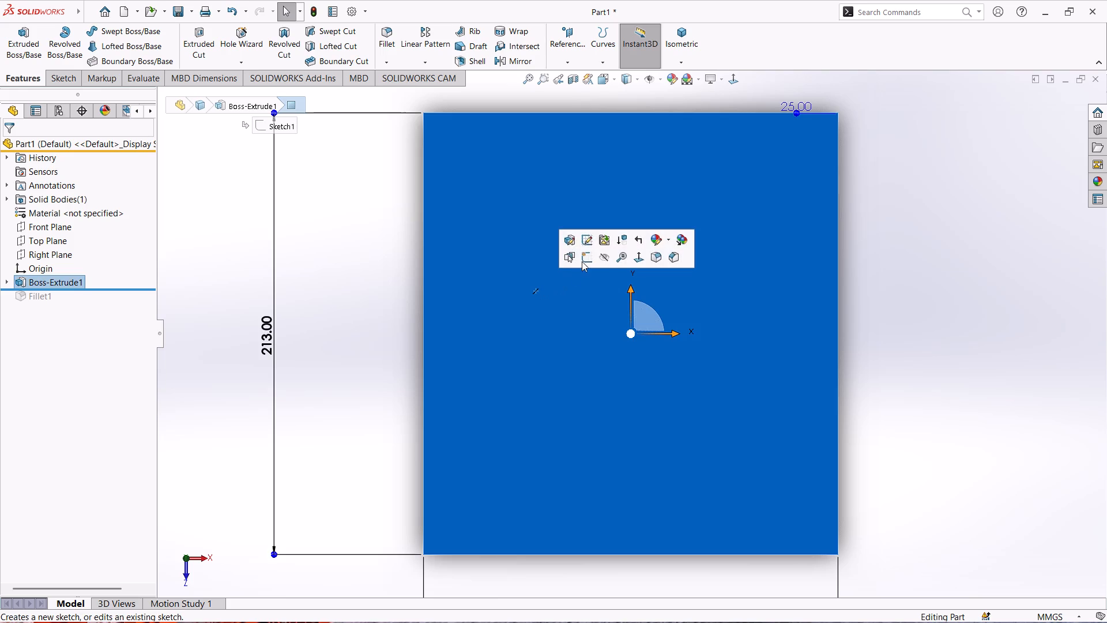
left_click(585, 260)
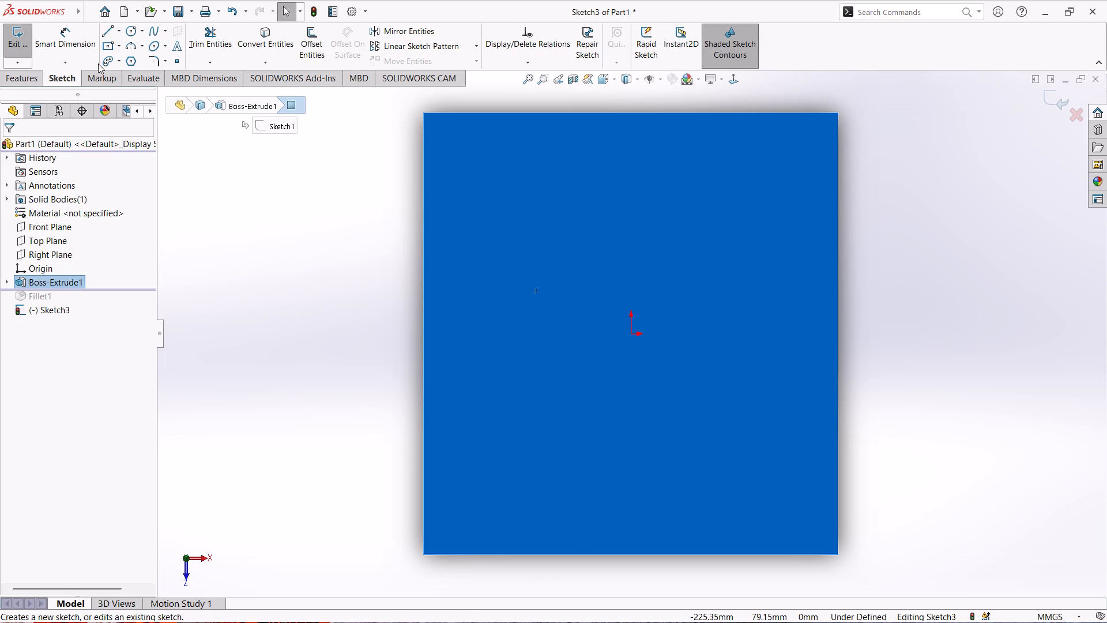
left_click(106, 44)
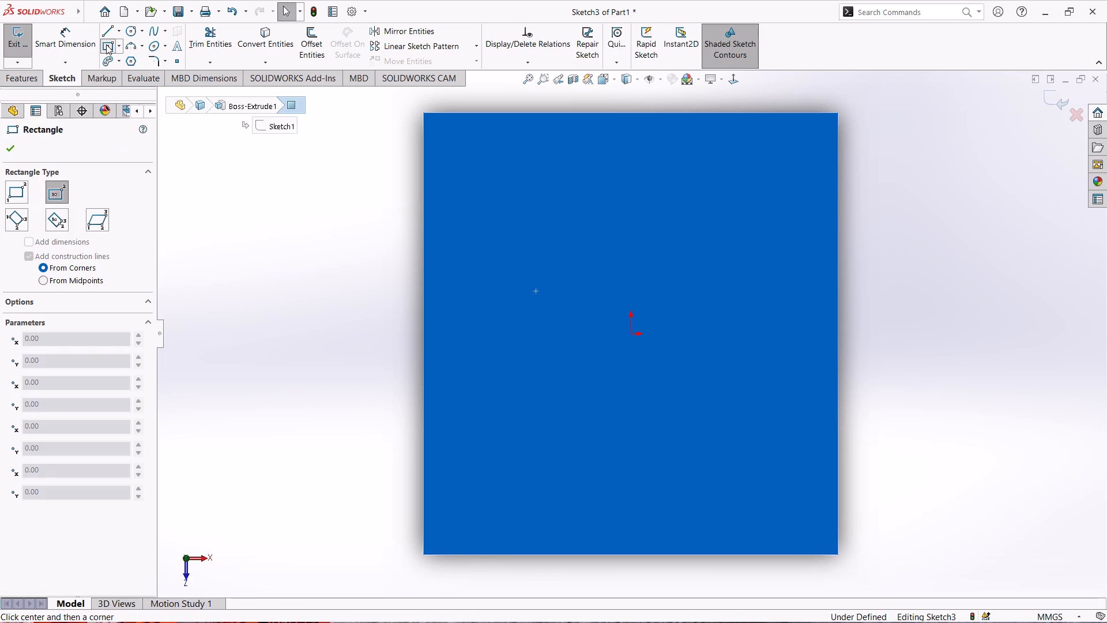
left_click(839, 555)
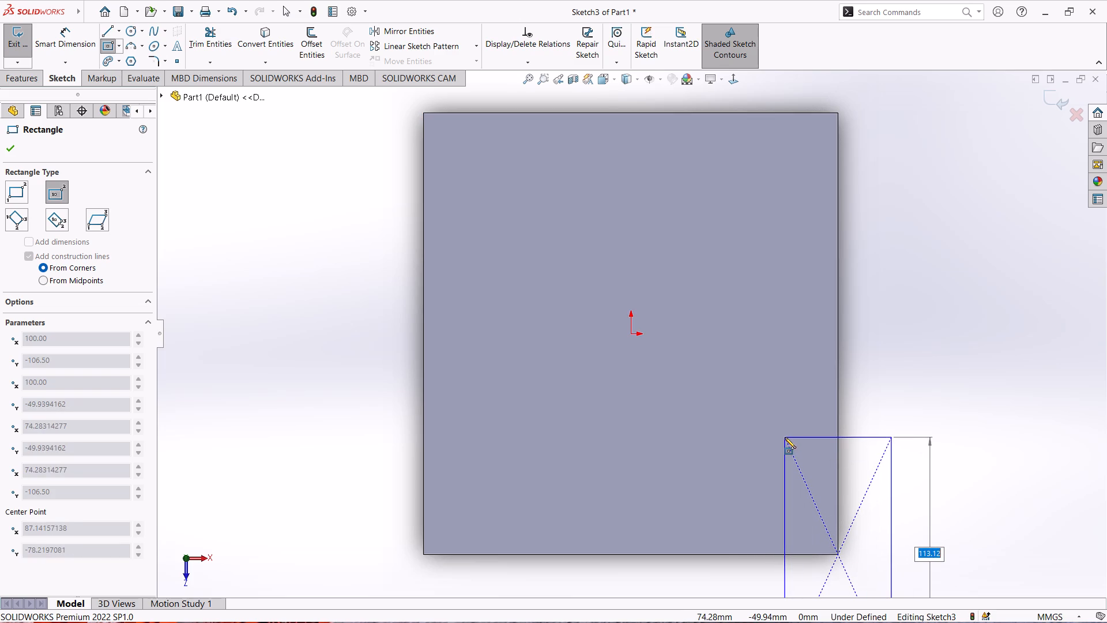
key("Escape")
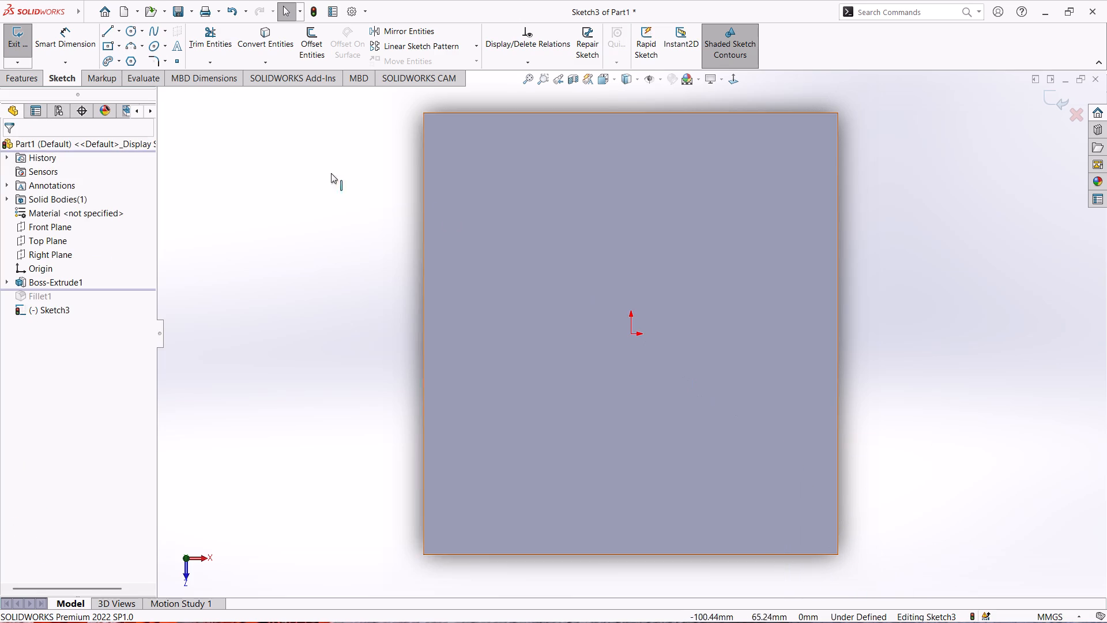
Draw a 60 by 60 mm corner rectangle starting at the top face's lower-right corner and extending inward.
left_click(116, 43)
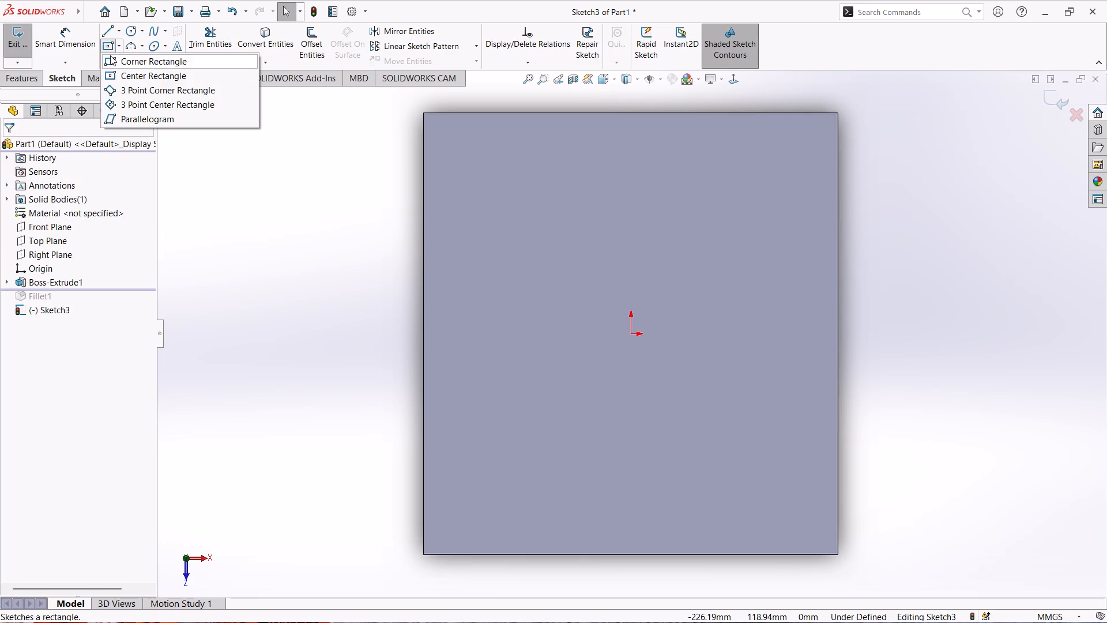
left_click(110, 58)
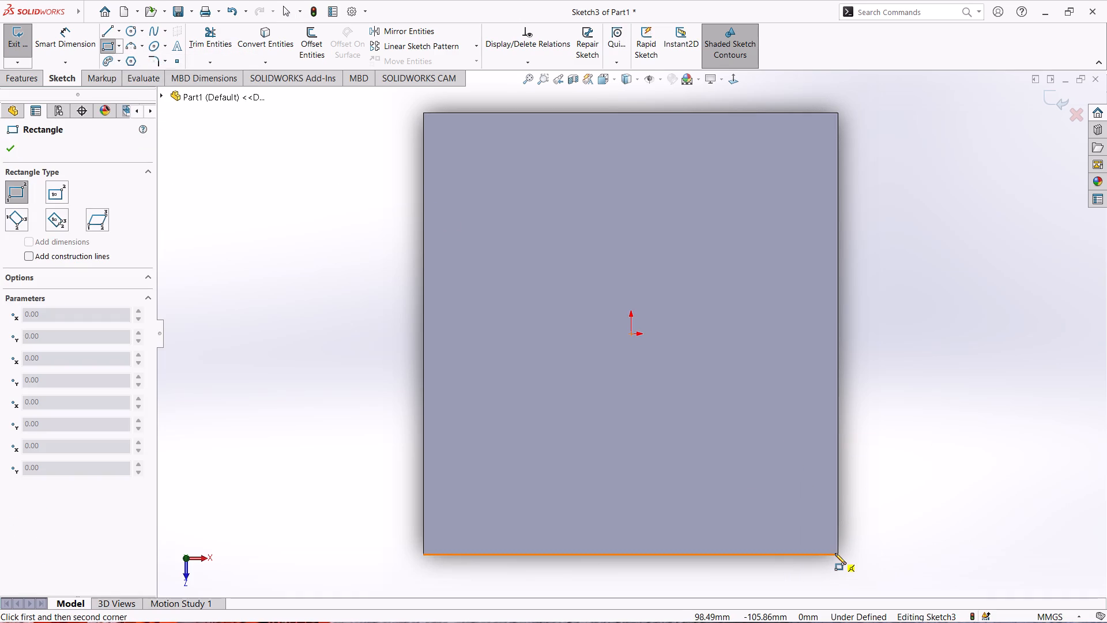
left_click(837, 553)
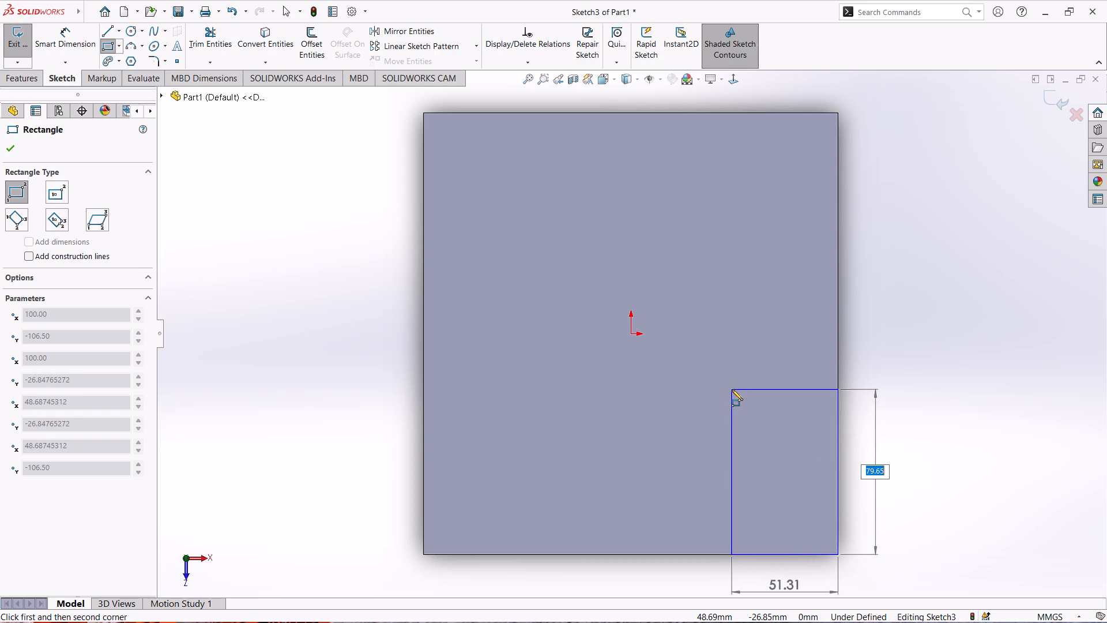
type("60")
key("Return")
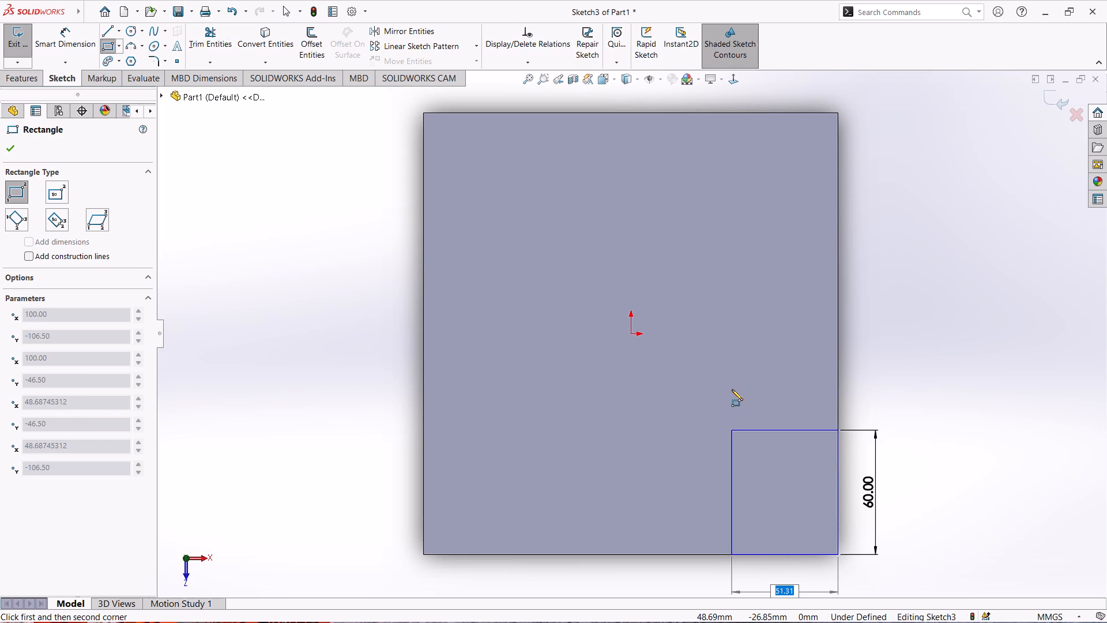
type("60")
key("Return")
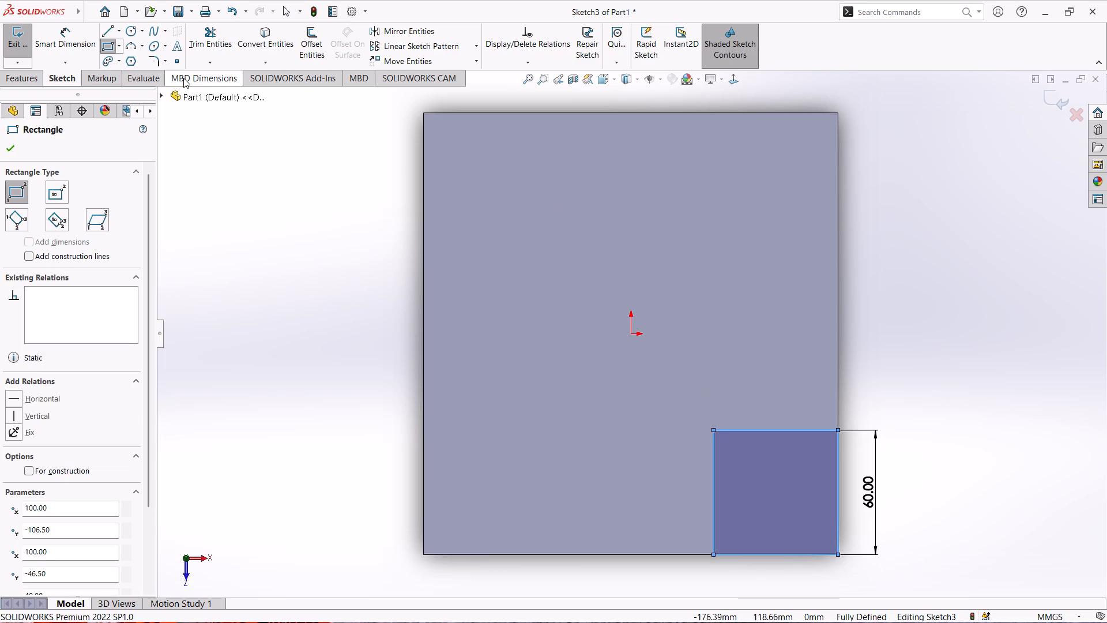
Round the square profile's inner corner with a 15 mm sketch fillet and finish the sketch.
left_click(149, 63)
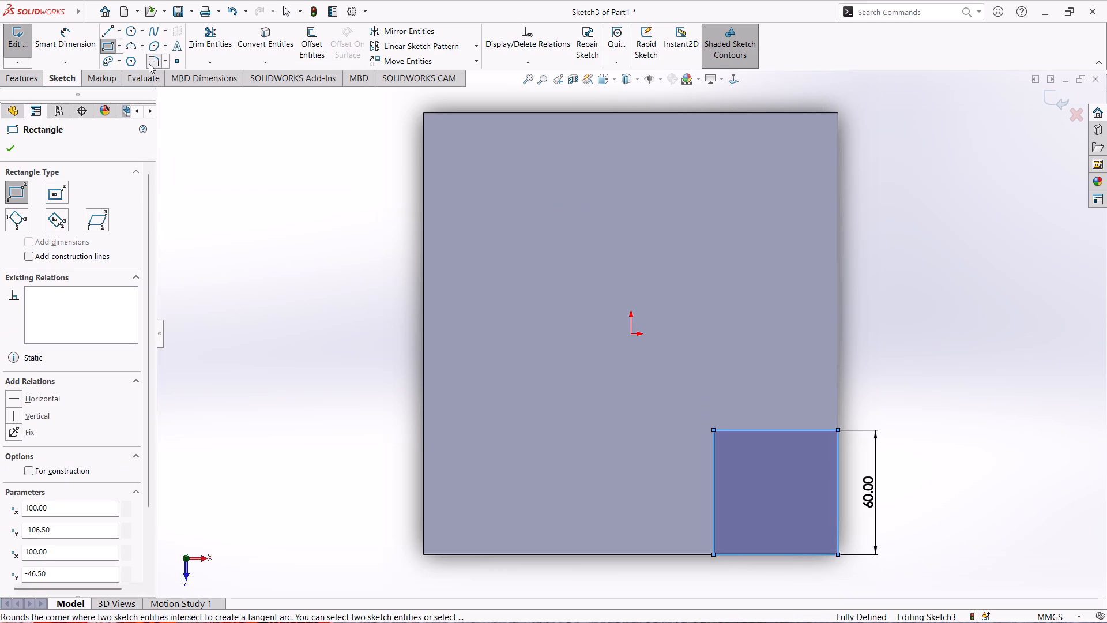
left_click(714, 430)
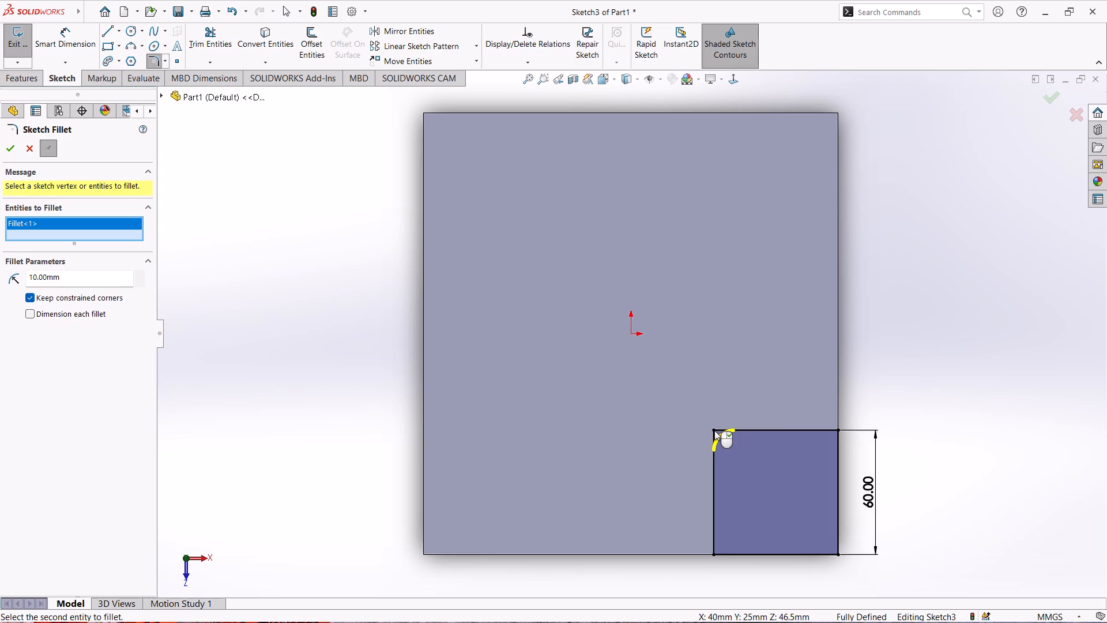
left_click_drag(70, 279, 50, 279)
left_click_drag(50, 279, 17, 279)
type("15")
key("Return")
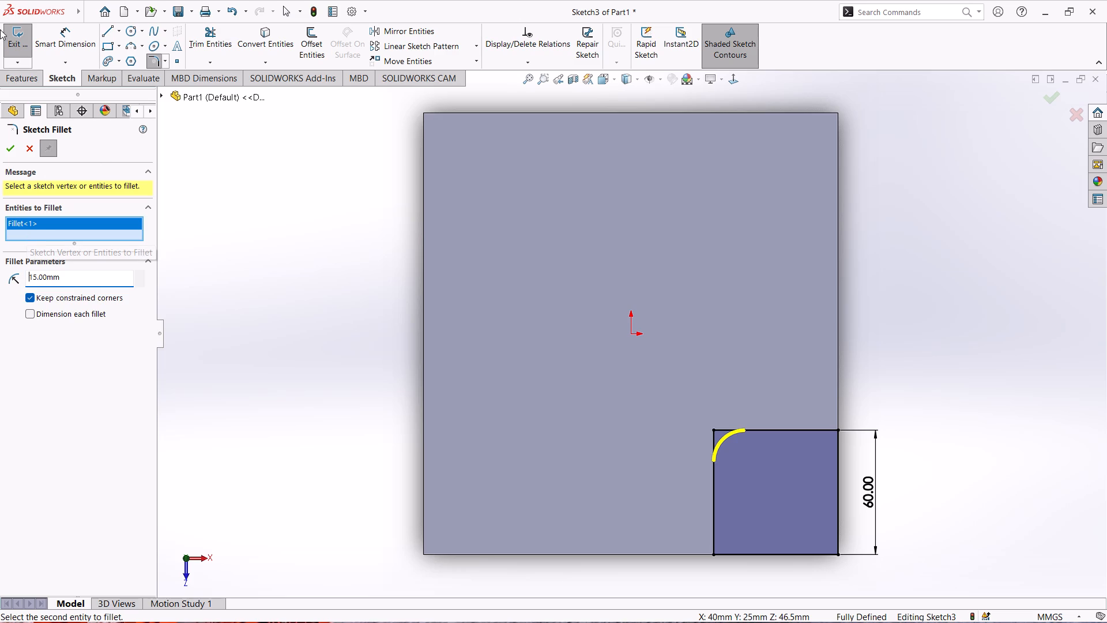
left_click(12, 146)
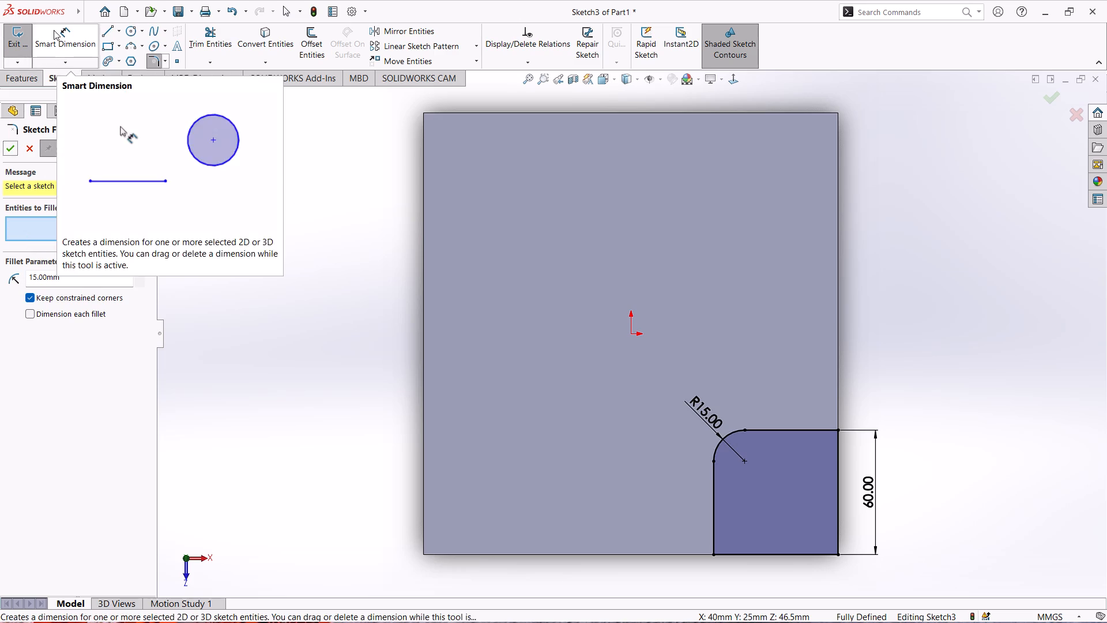
left_click(15, 37)
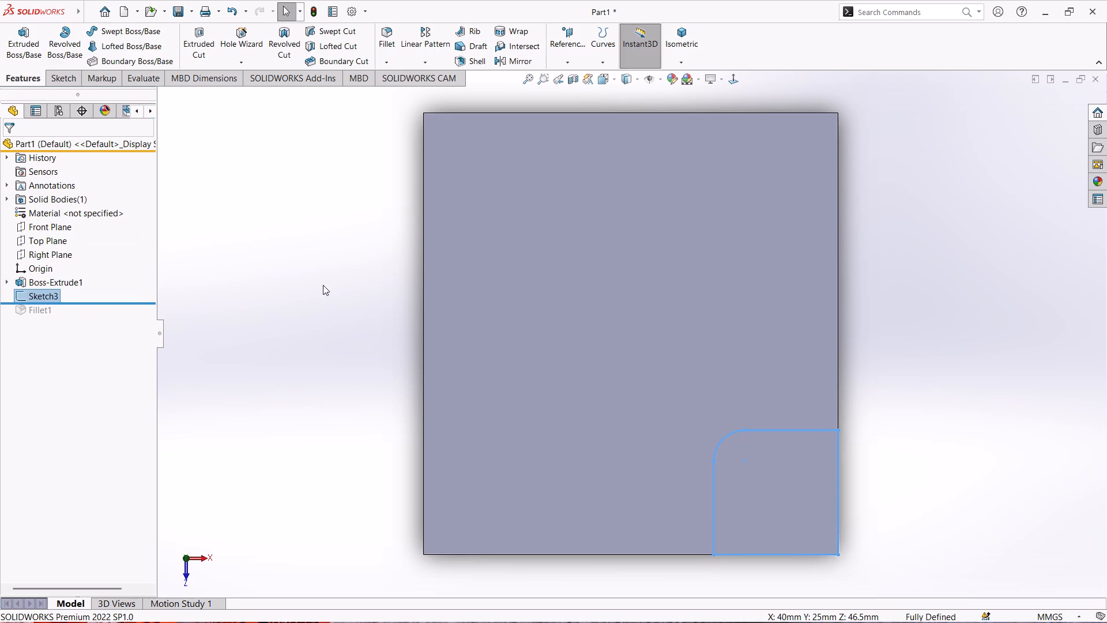
Extrude the corner profile 10 mm upward from the plate's top face as a blind boss merged with the plate.
left_click(9, 49)
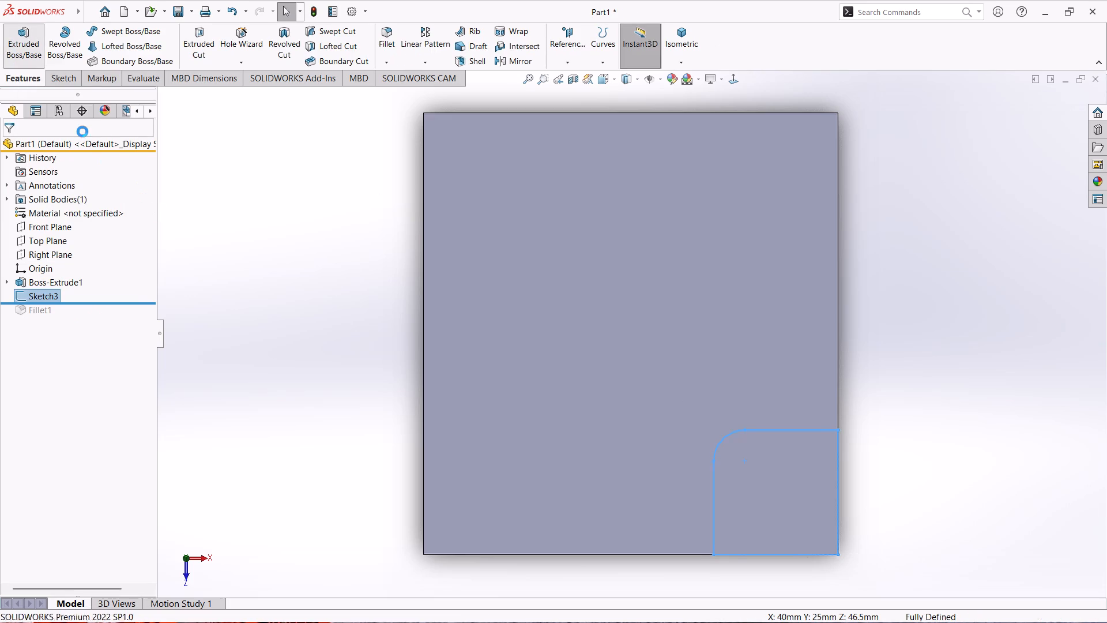
scroll(470, 392, "down", 1)
scroll(475, 385, "up", 2)
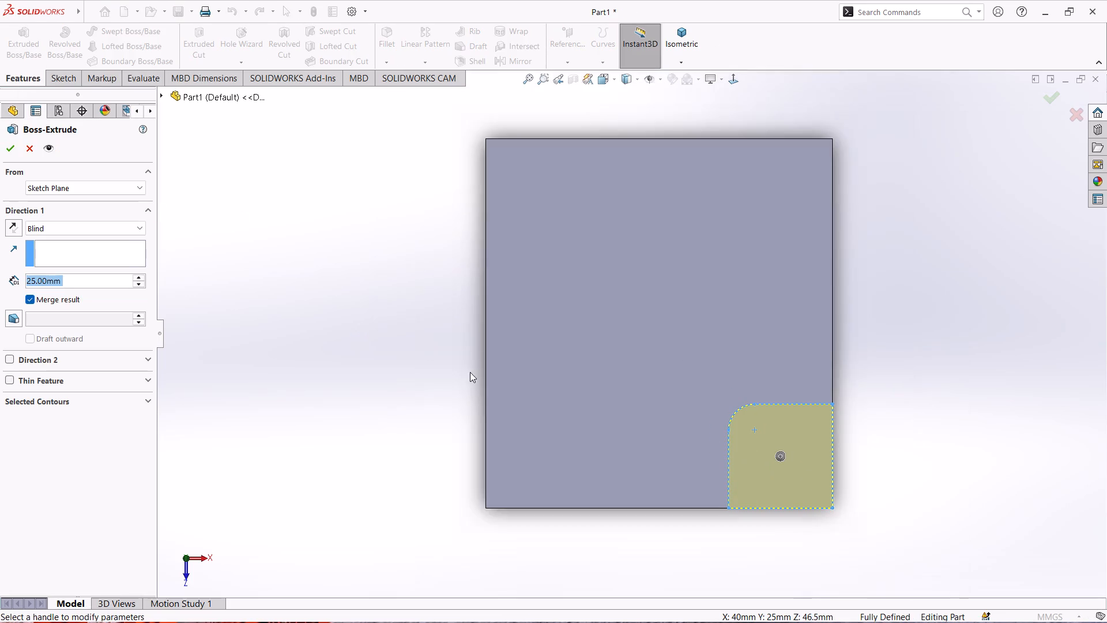
middle_click_drag(347, 362, 280, 254)
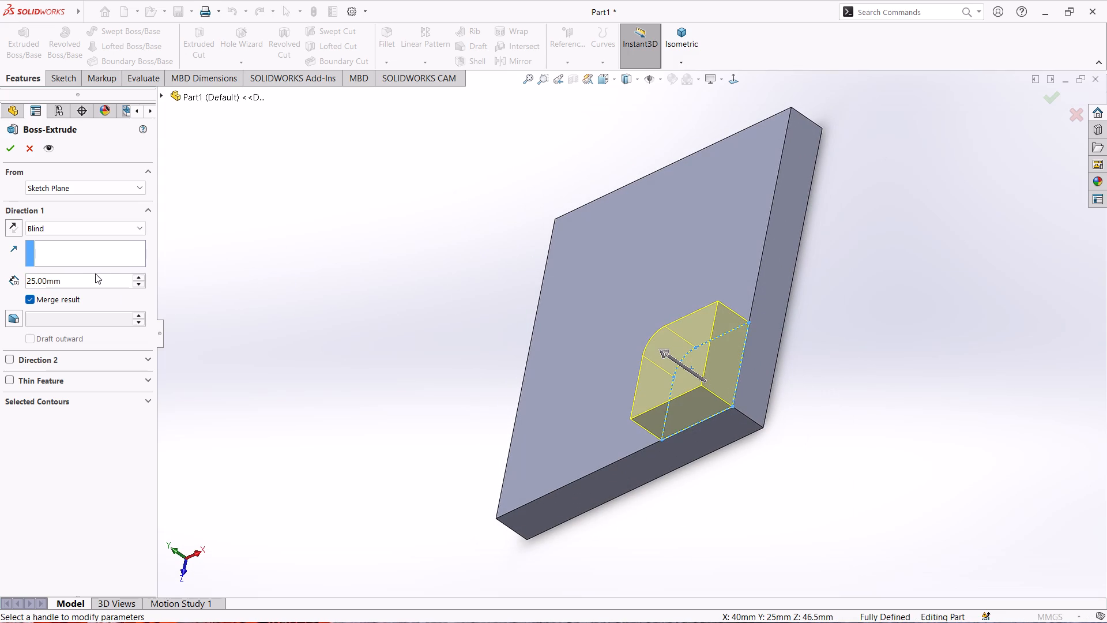
left_click_drag(77, 273, 0, 277)
left_click_drag(68, 279, 46, 279)
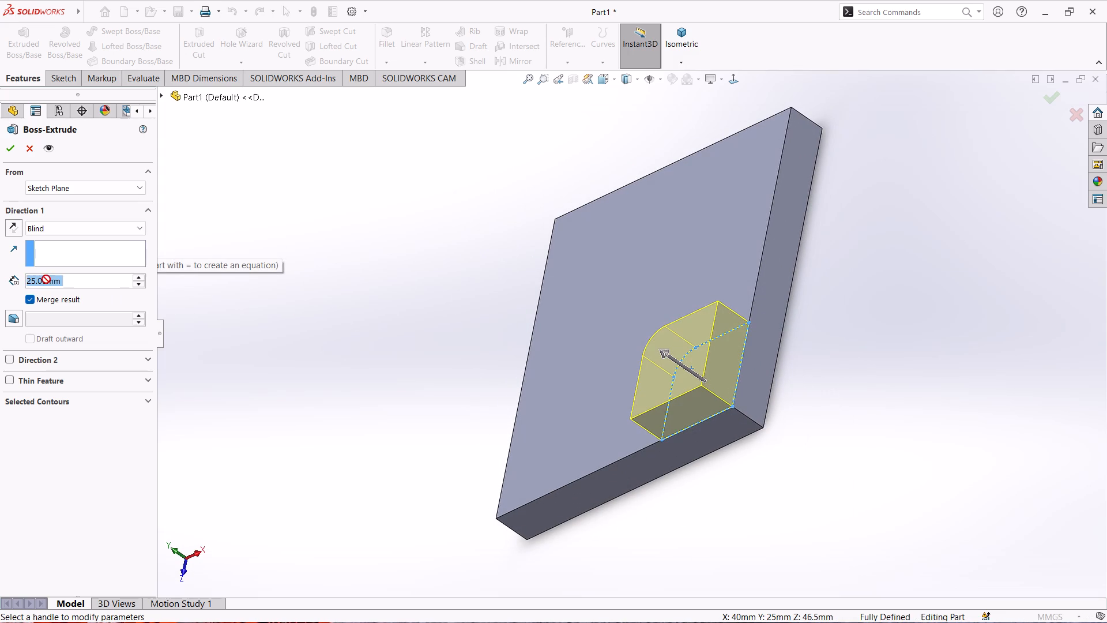
left_click_drag(46, 279, 18, 279)
type("10")
key("Return")
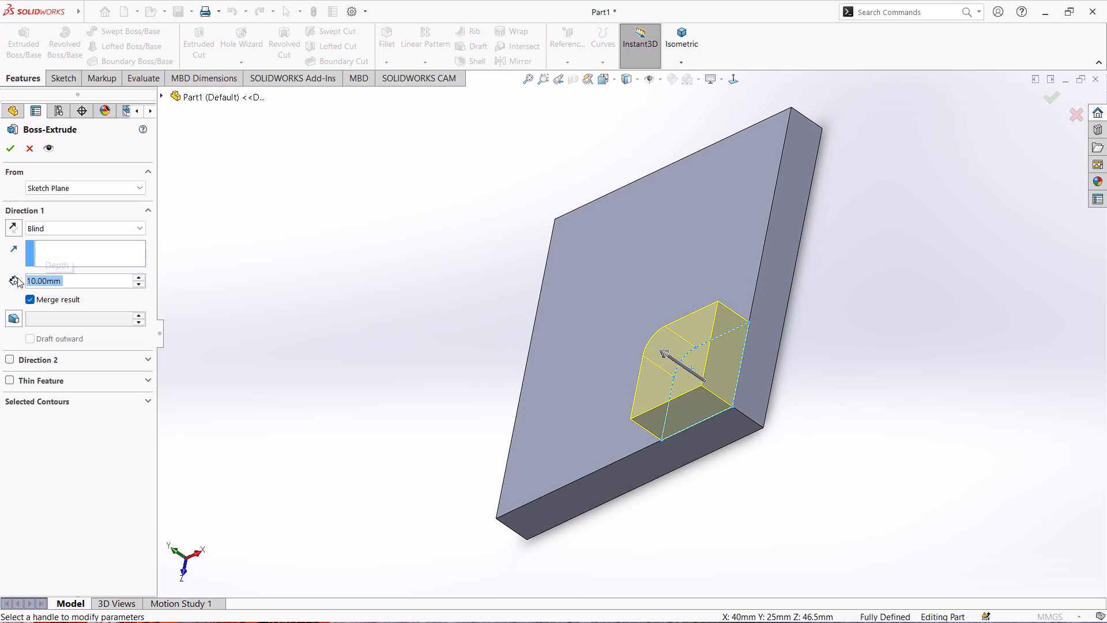
left_click(12, 152)
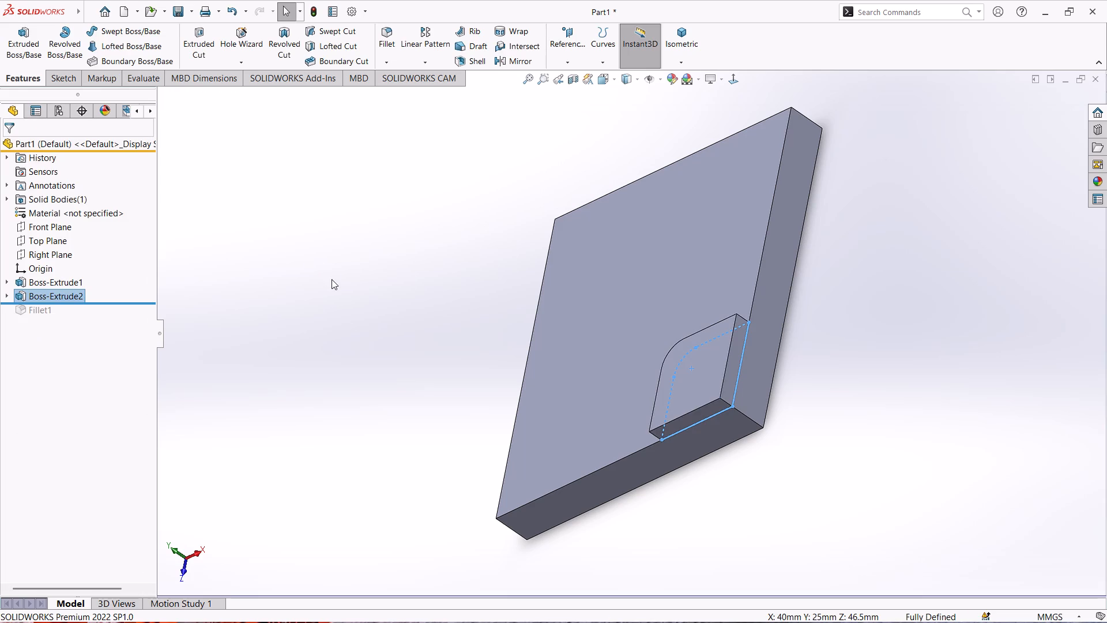
left_click(401, 374)
Roll the feature history forward to include the corner fillet after the new corner boss.
scroll(359, 307, "up", 1)
middle_click_drag(359, 307, 429, 252)
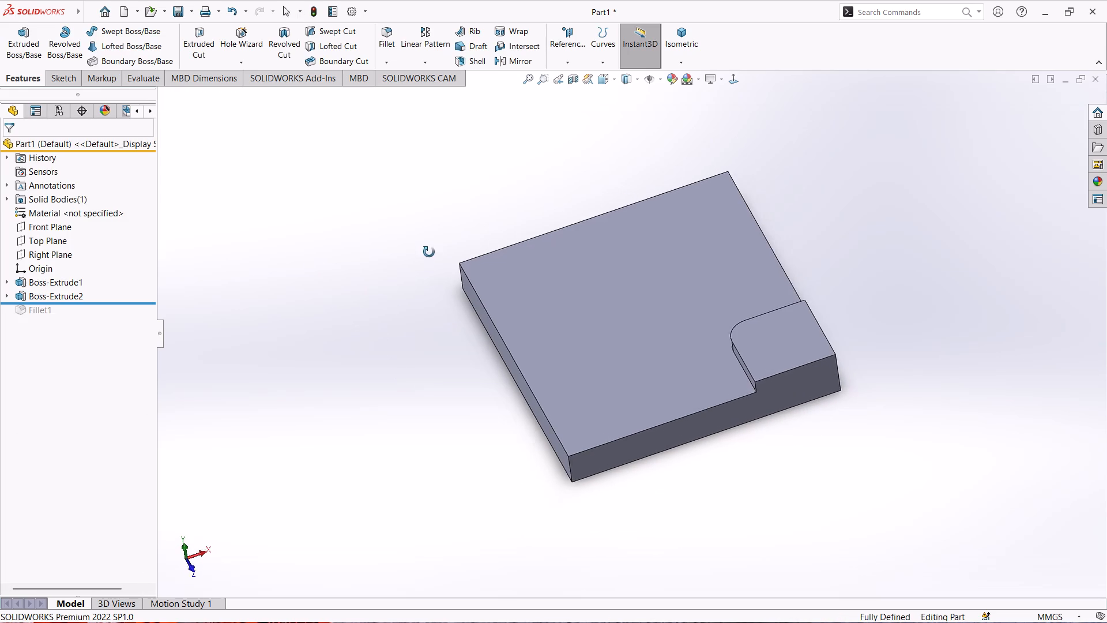
middle_click_drag(429, 252, 429, 252)
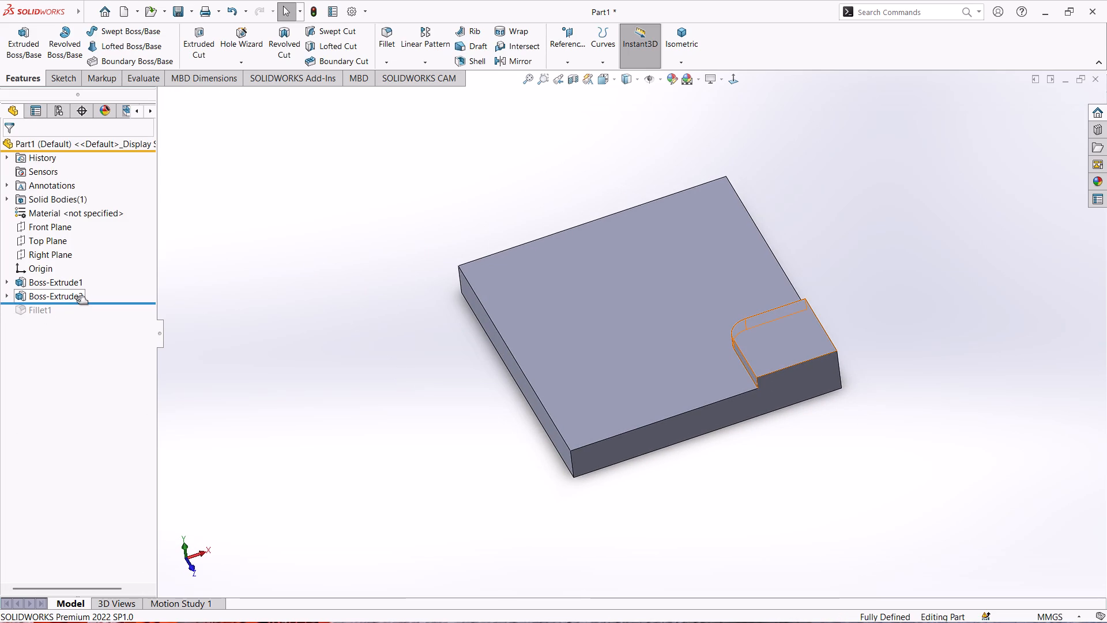
left_click_drag(77, 301, 78, 320)
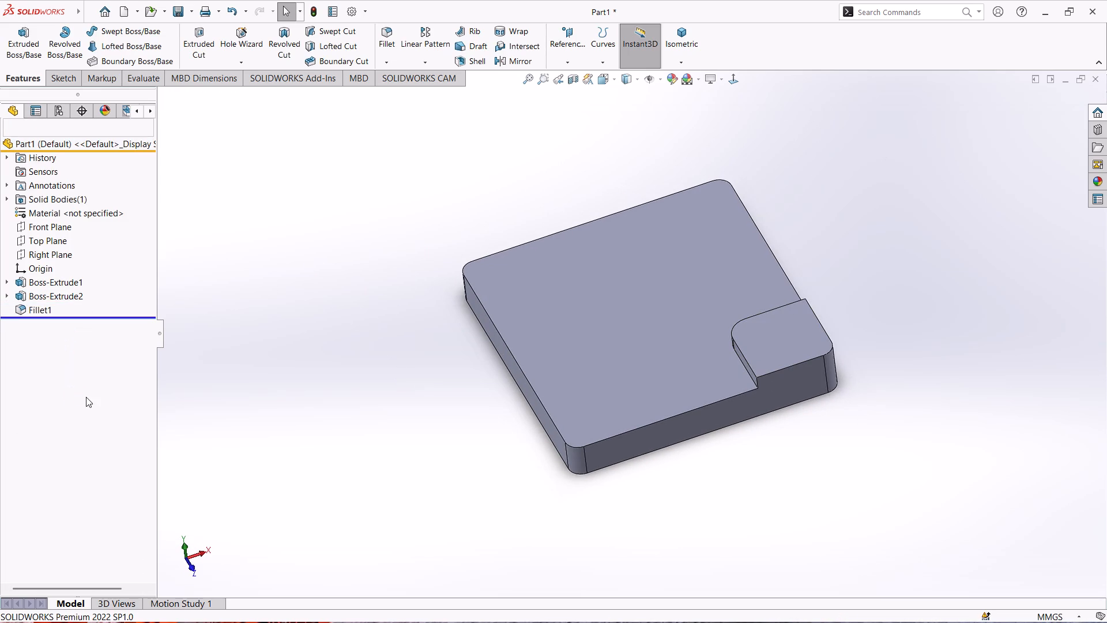
Inspect the plate and its raised corner pad from several angles, including the isometric view.
scroll(816, 336, "down", 3)
scroll(816, 336, "up", 3)
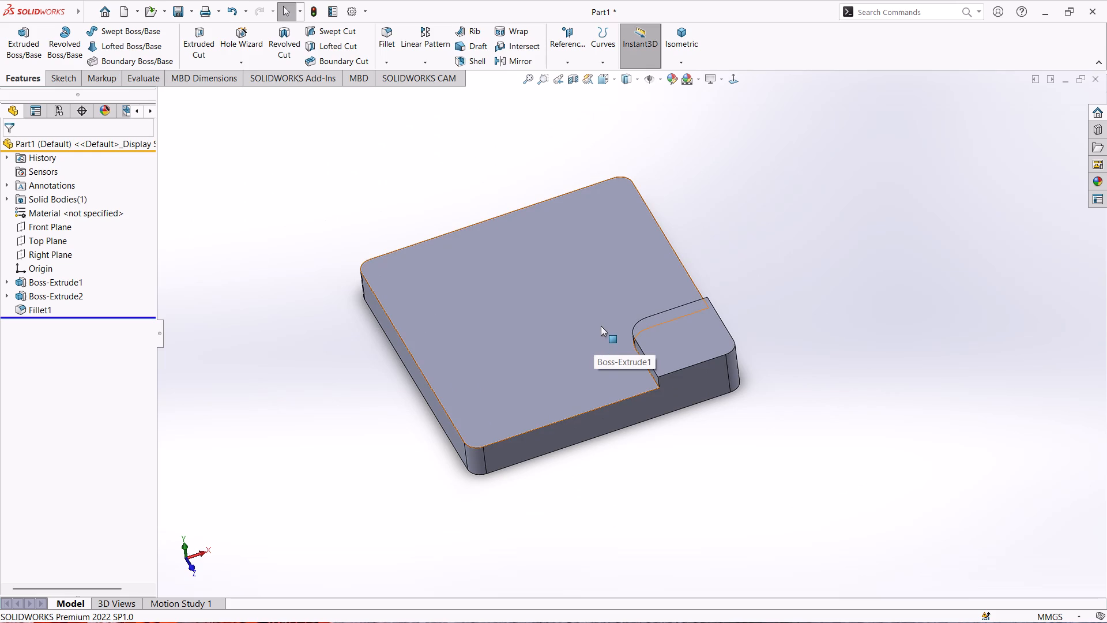
scroll(675, 323, "down", 1)
scroll(675, 323, "up", 1)
middle_click_drag(750, 327, 750, 333)
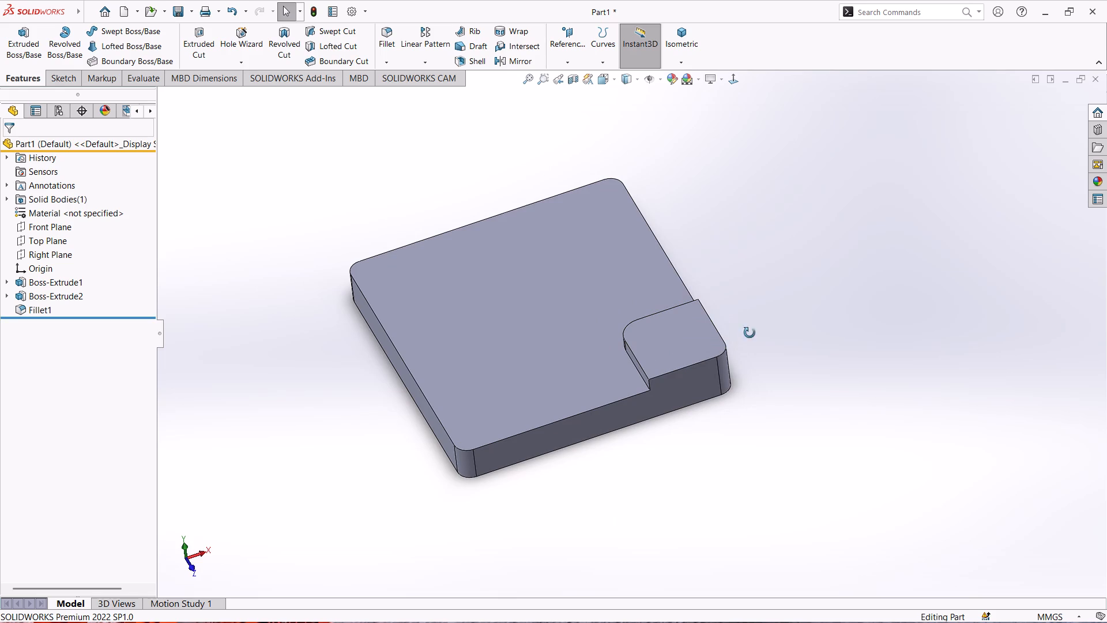
middle_click_drag(750, 333, 790, 434)
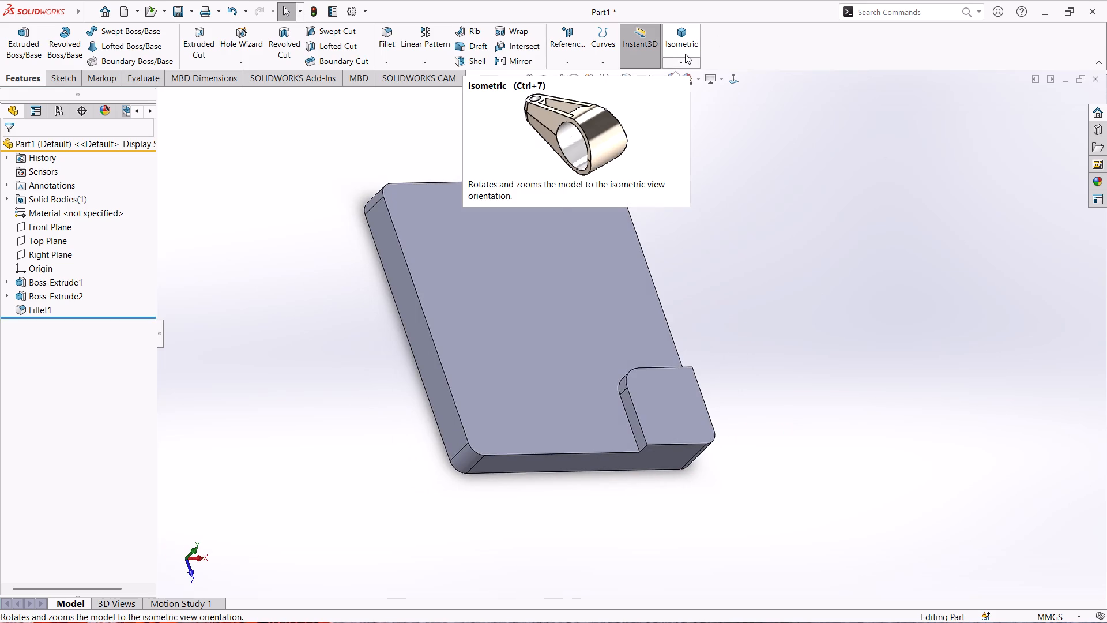
left_click(685, 51)
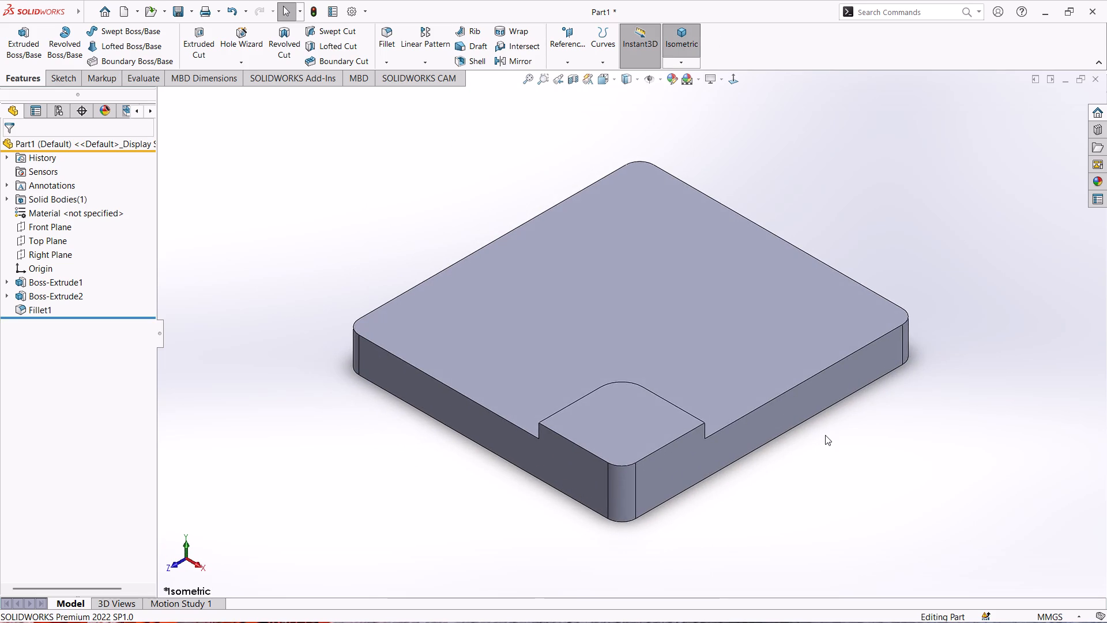
scroll(825, 435, "down", 1)
scroll(823, 421, "up", 1)
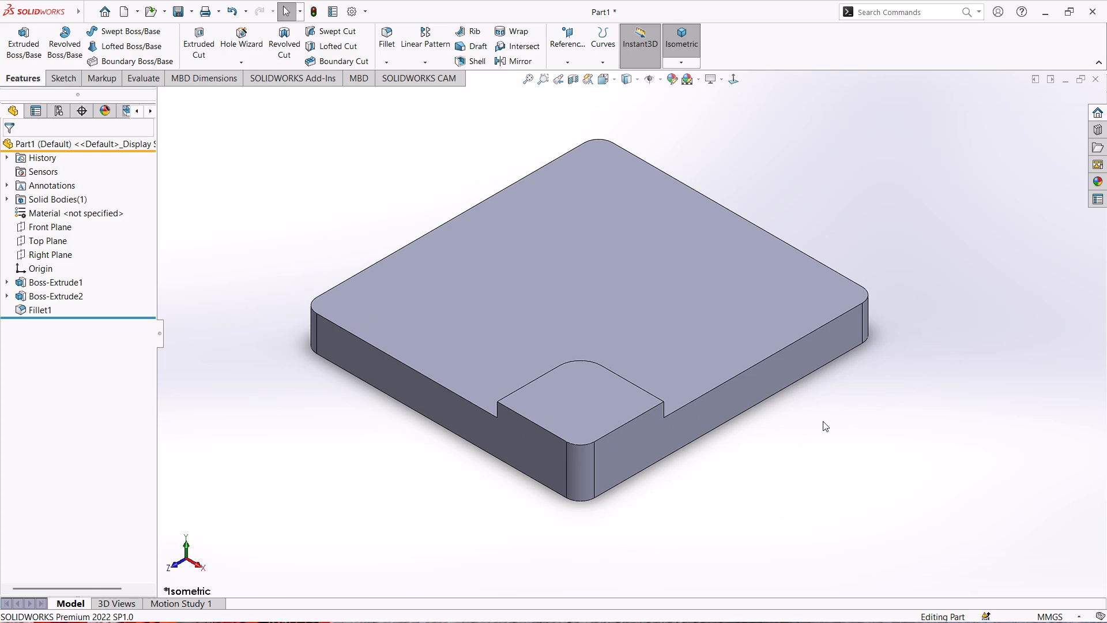
Start a sketch on the plate's main top face, outside the raised corner pad.
left_click(711, 296)
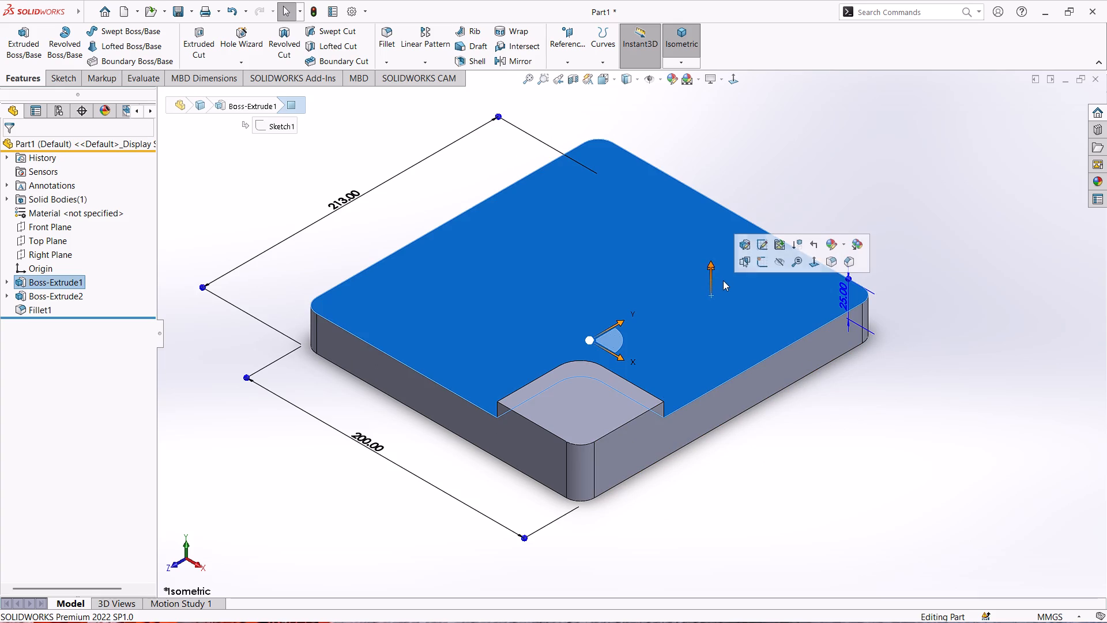
left_click(762, 267)
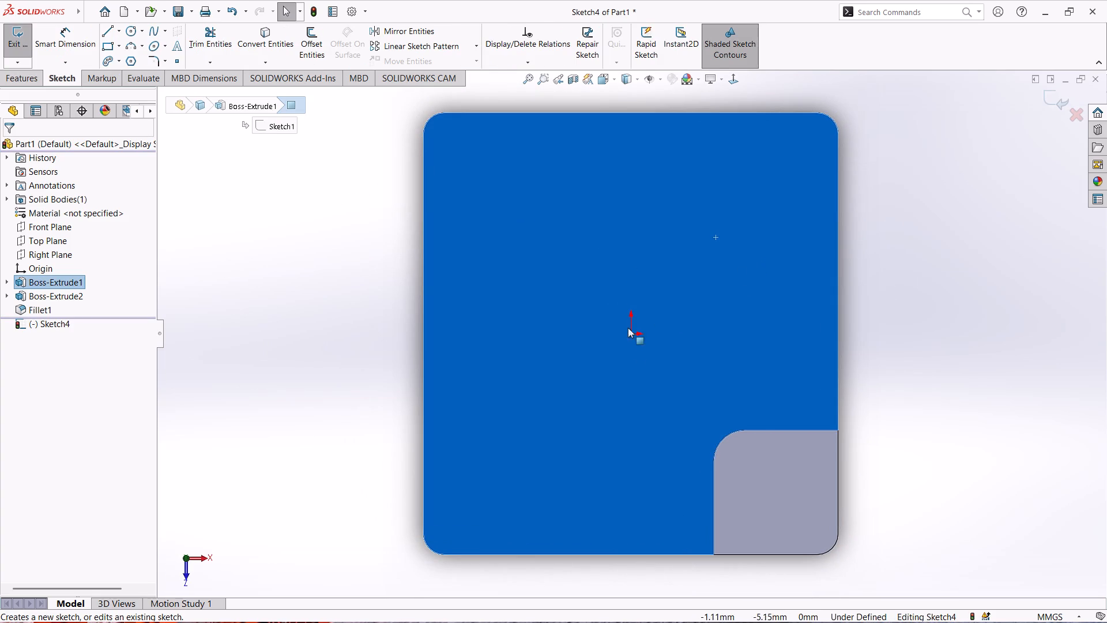
Draw a horizontal centerline about 200 mm long across the plate's full width, in the upper part of the sketched face.
left_click(119, 27)
left_click(119, 58)
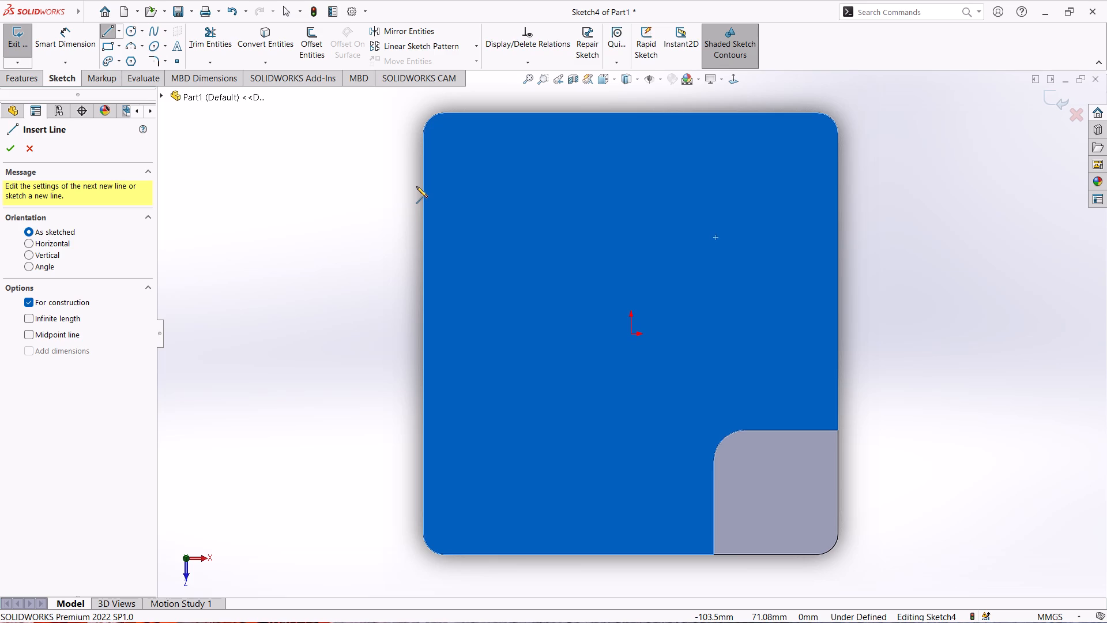
right_click_drag(359, 186, 287, 190)
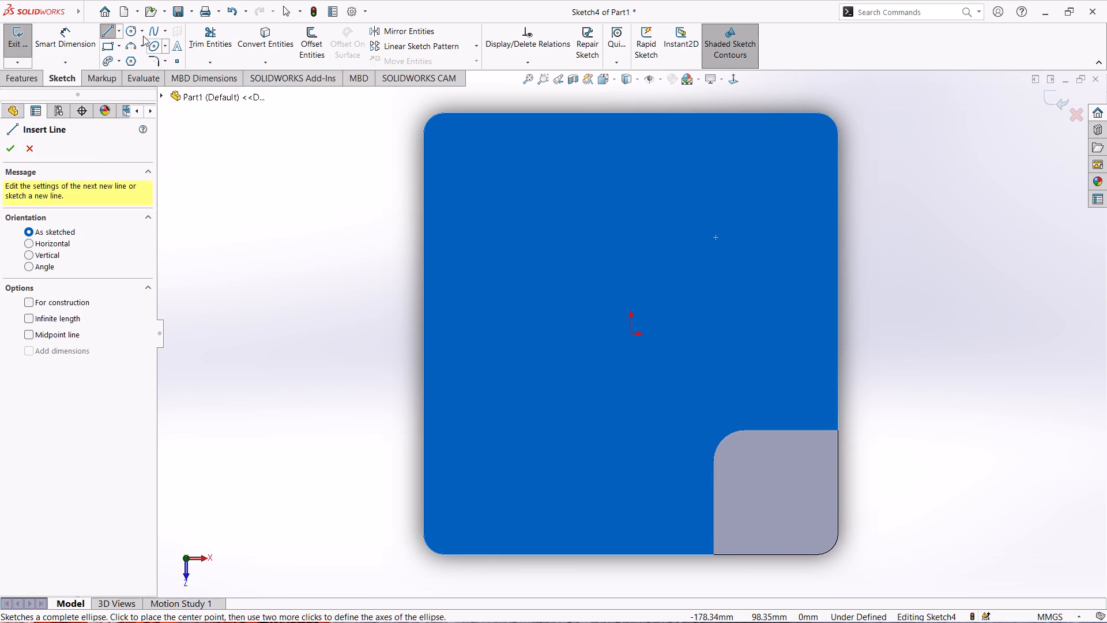
left_click(121, 31)
left_click(124, 57)
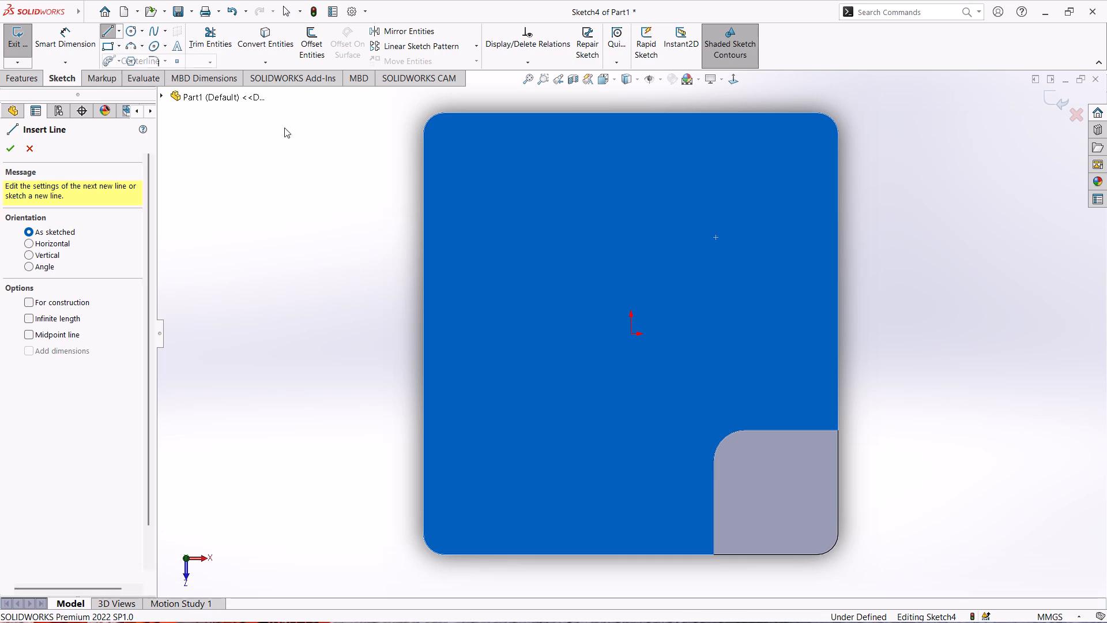
left_click(424, 192)
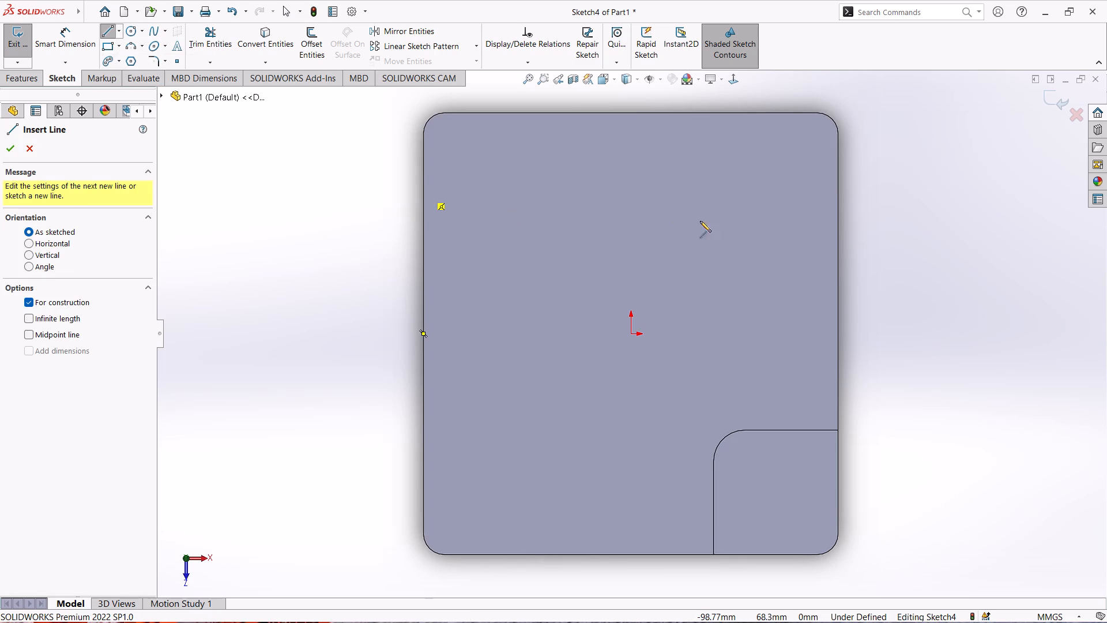
left_click(838, 192)
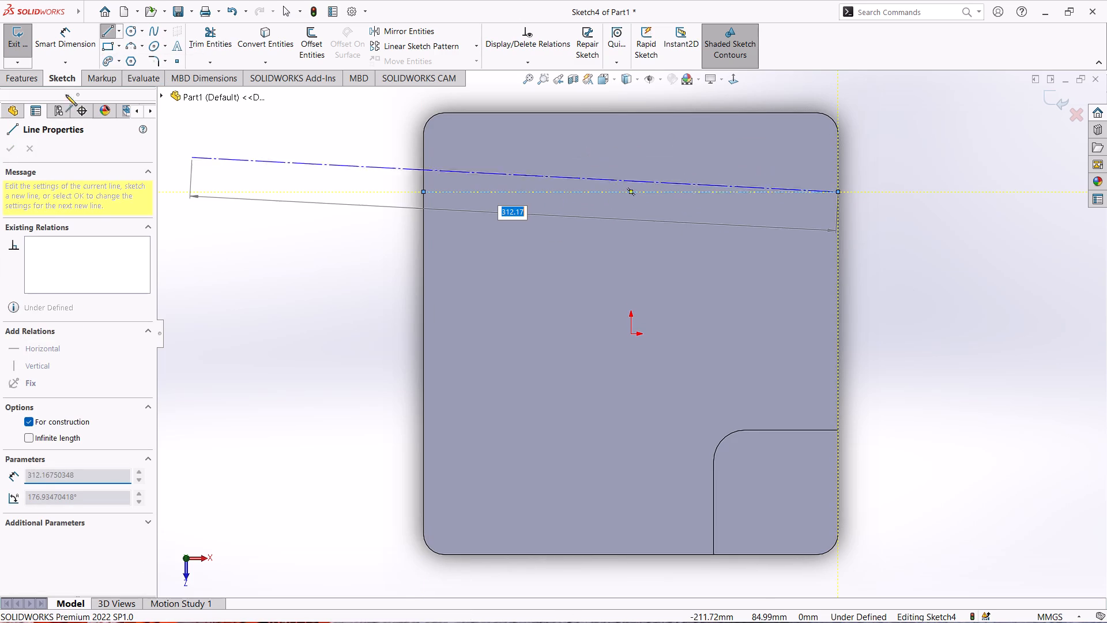
key("Escape")
key("Escape")
key("Escape")
key("Escape")
key("Escape")
key("Escape")
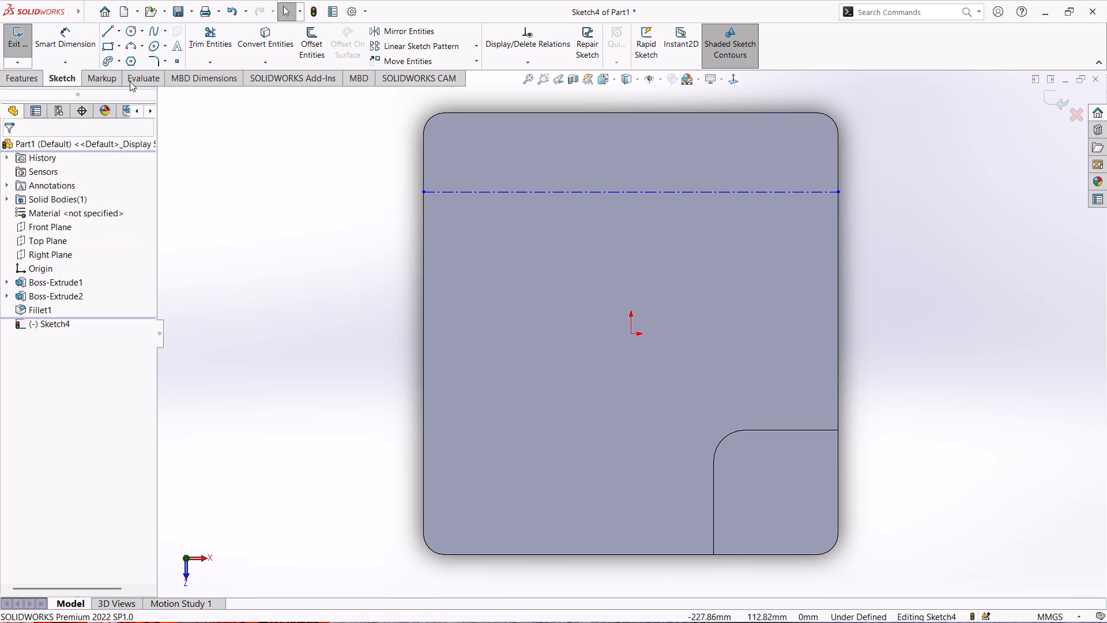
Draw a vertical centerline about 213 mm long from the plate's upper edge to its lower edge, left of the origin.
left_click(122, 33)
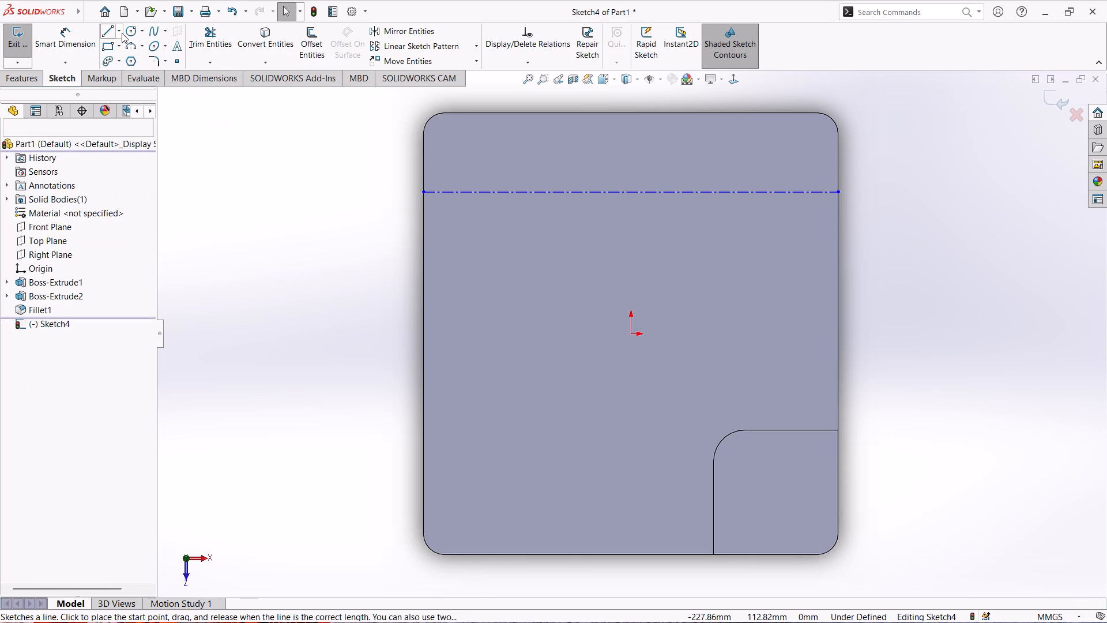
left_click(127, 59)
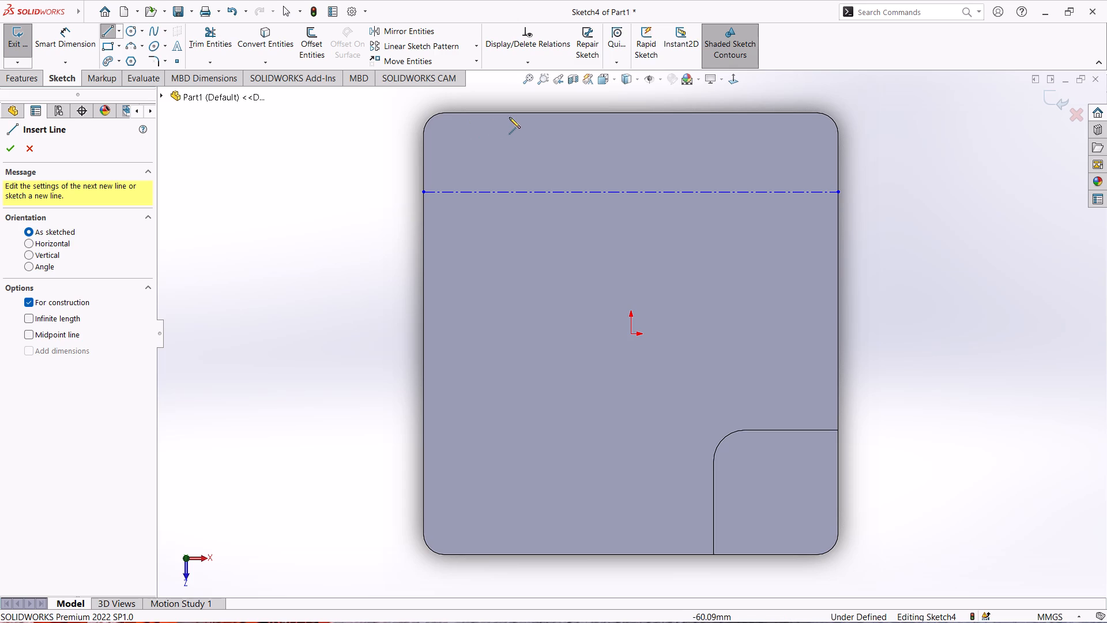
left_click(515, 112)
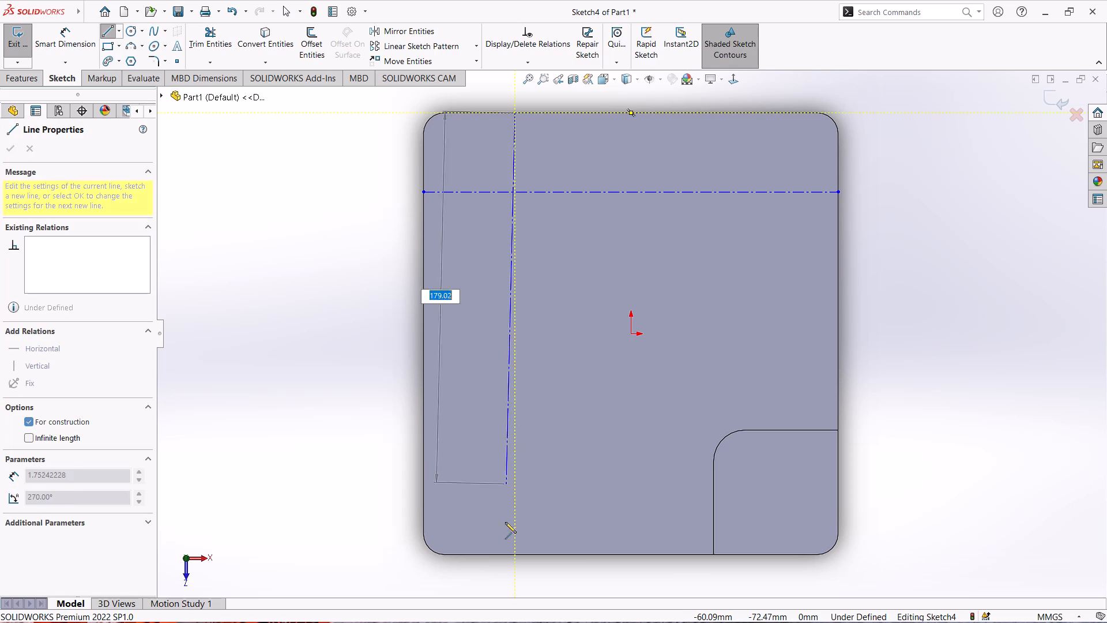
left_click(515, 554)
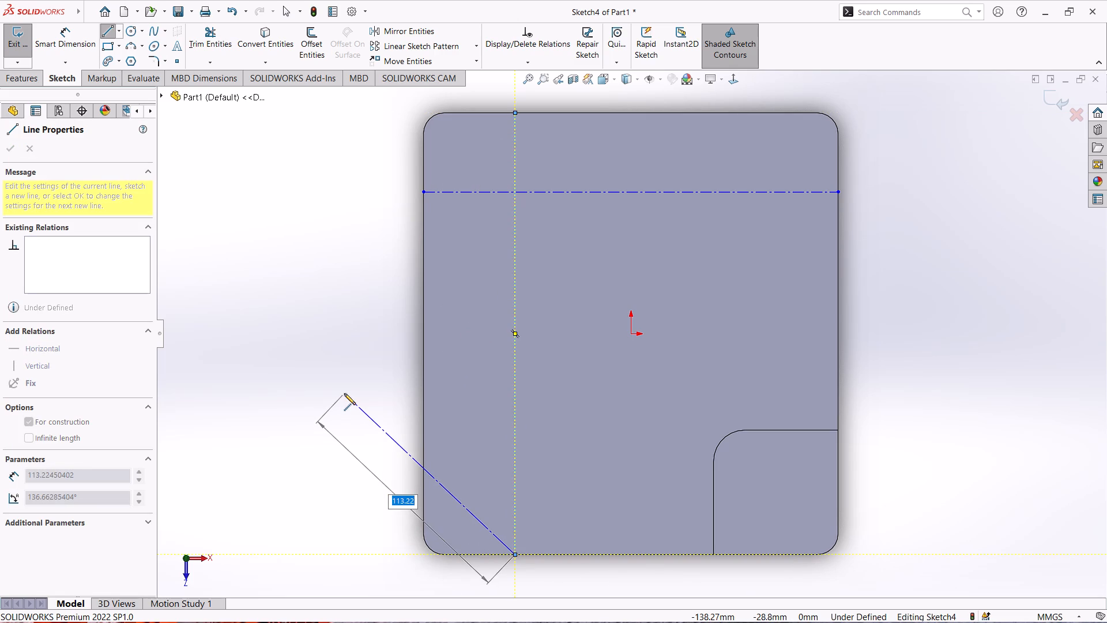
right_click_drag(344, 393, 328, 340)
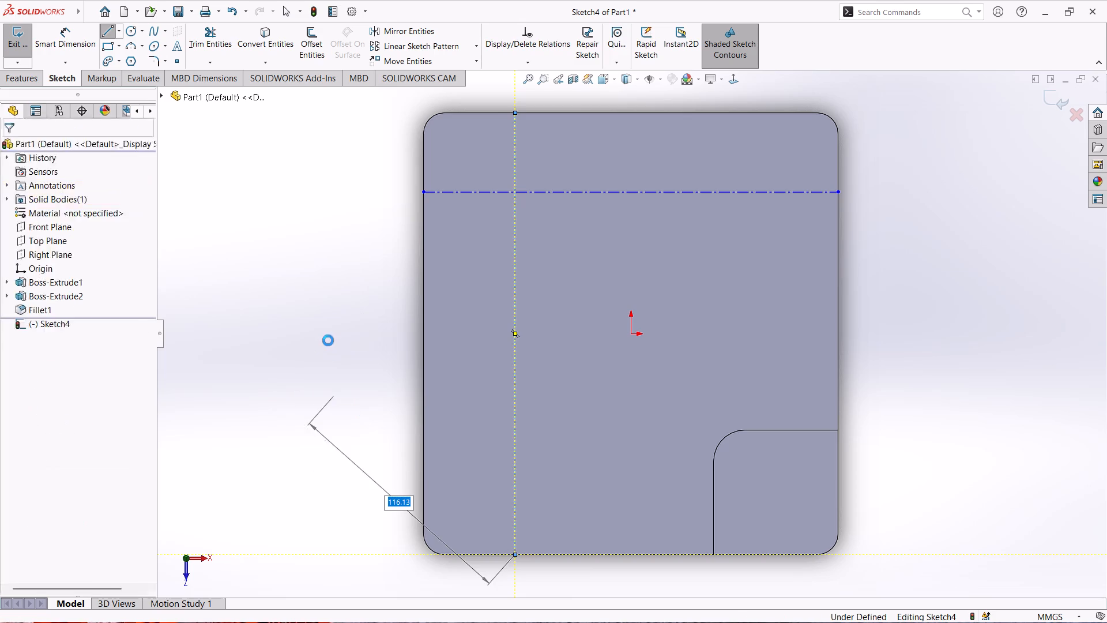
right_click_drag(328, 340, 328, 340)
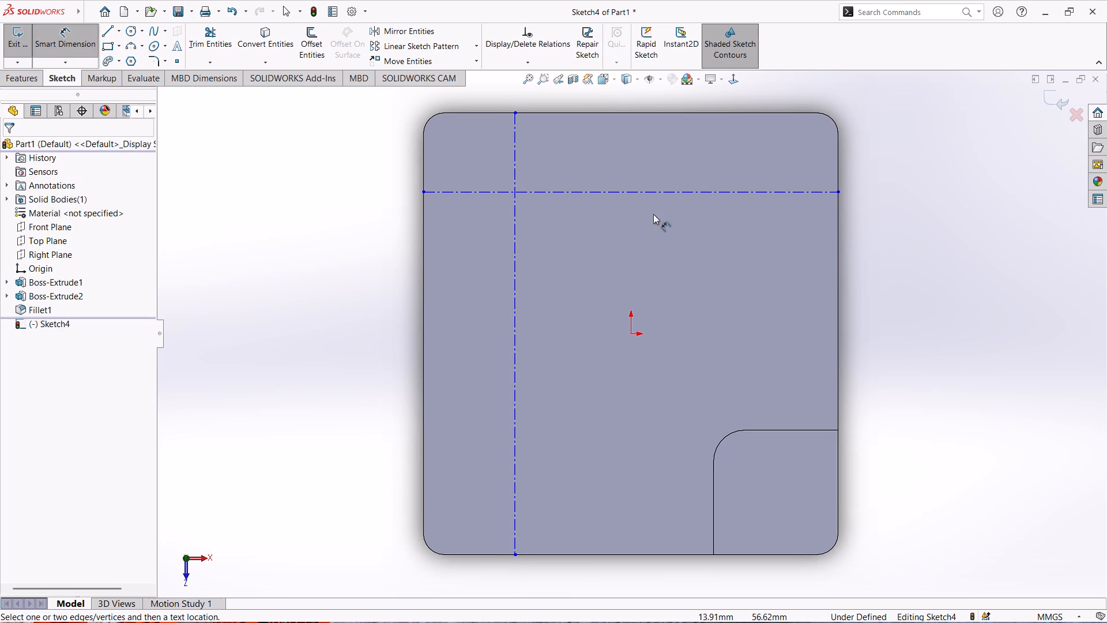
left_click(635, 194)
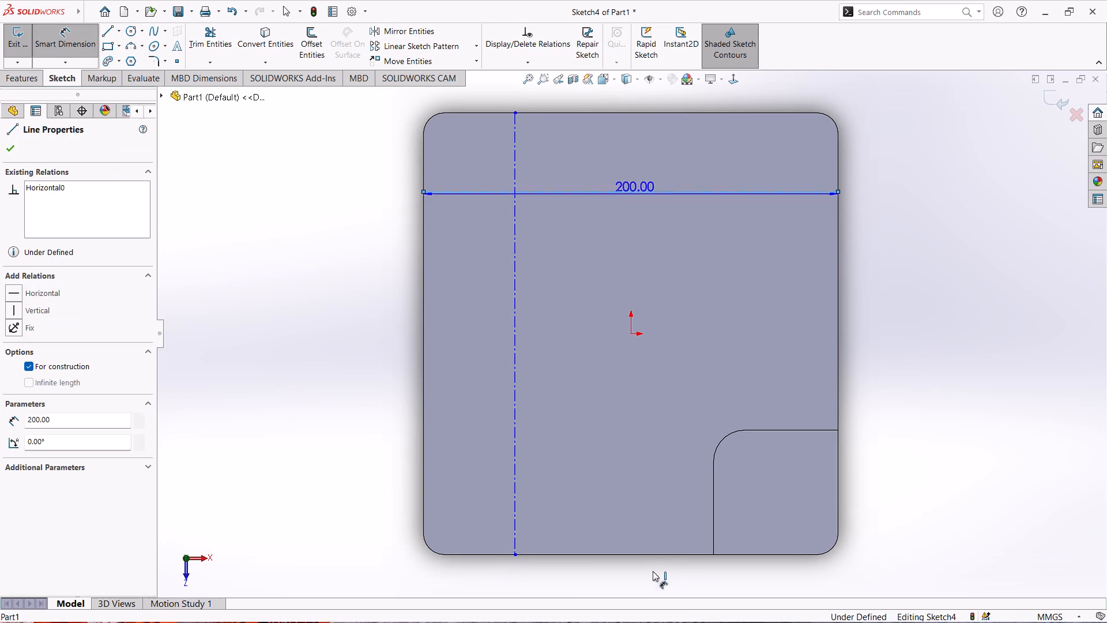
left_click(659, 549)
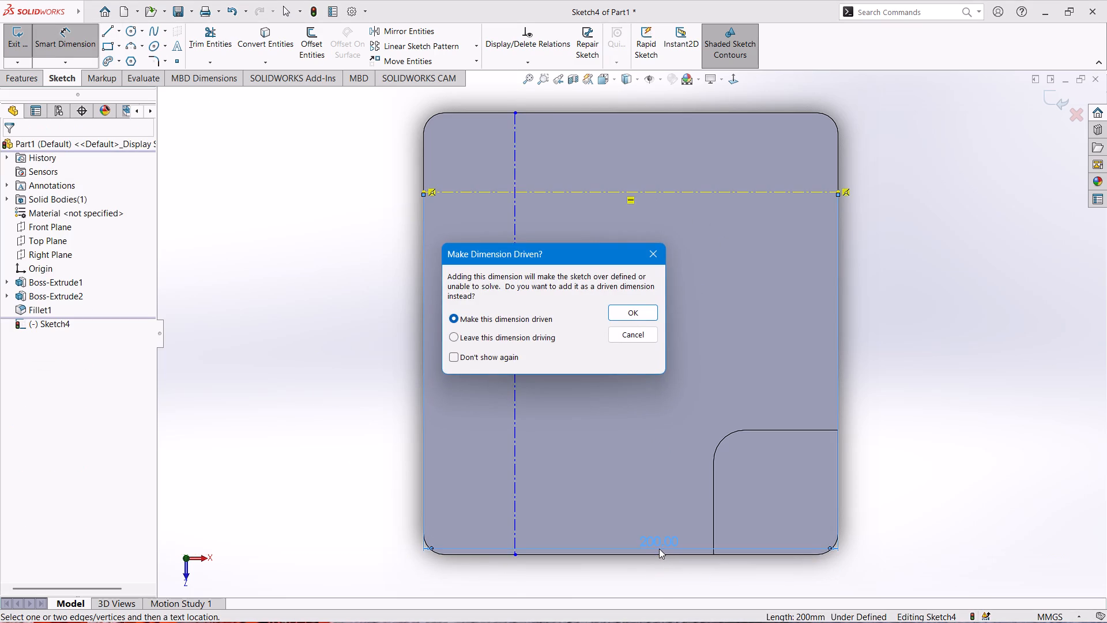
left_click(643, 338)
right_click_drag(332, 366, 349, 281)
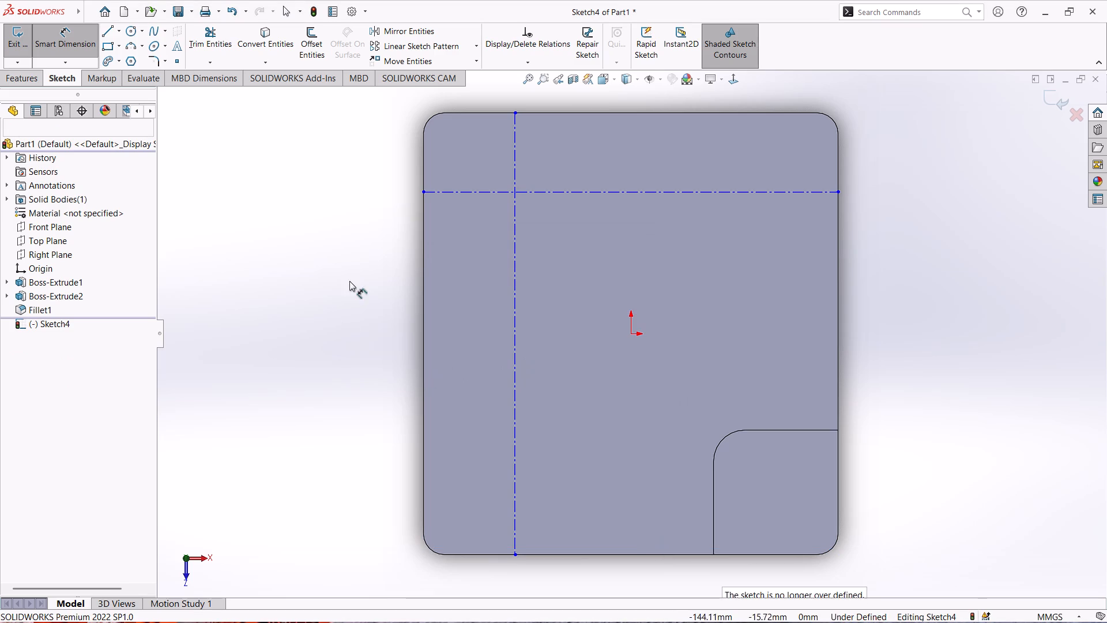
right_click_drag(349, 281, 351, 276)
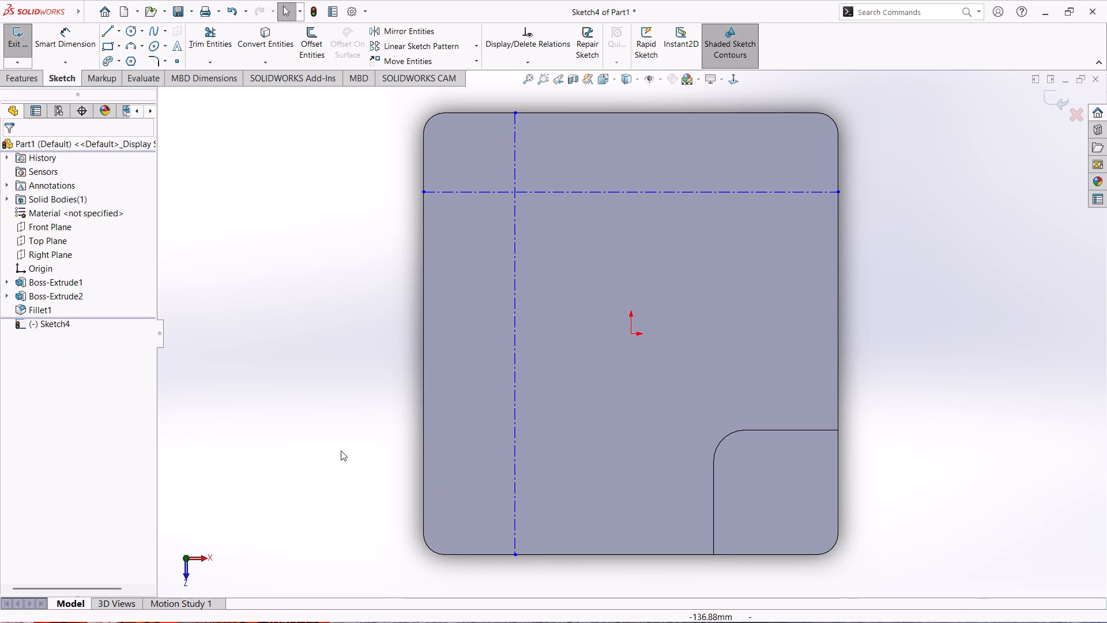
Dimension the horizontal centerline 170 mm from the plate's lower edge.
right_click_drag(340, 442, 382, 311)
left_click(622, 555)
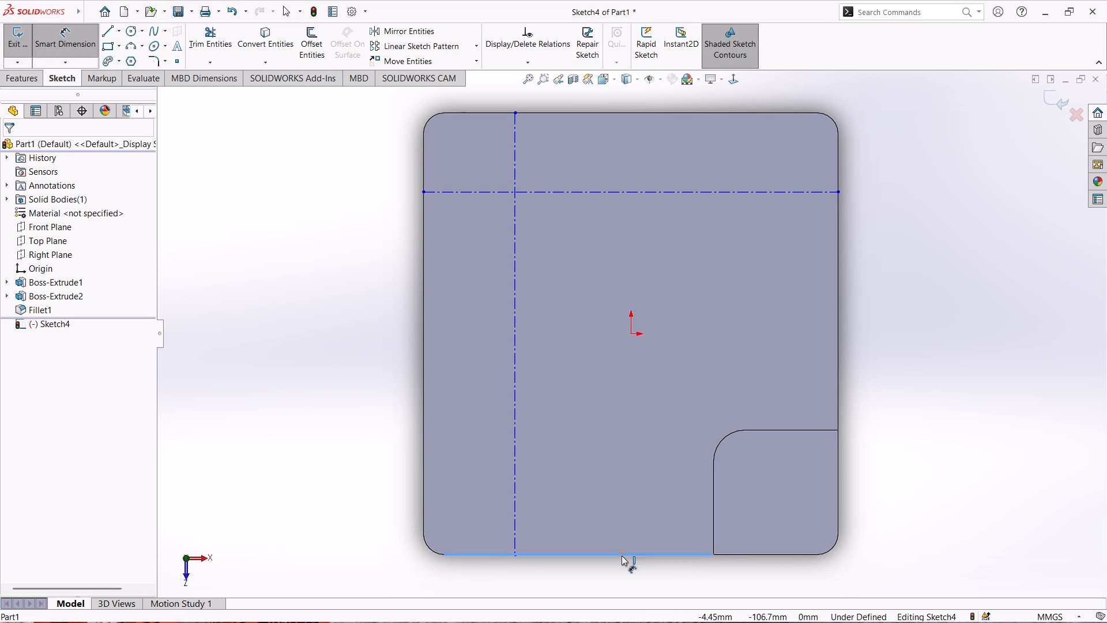
left_click(624, 190)
left_click(912, 333)
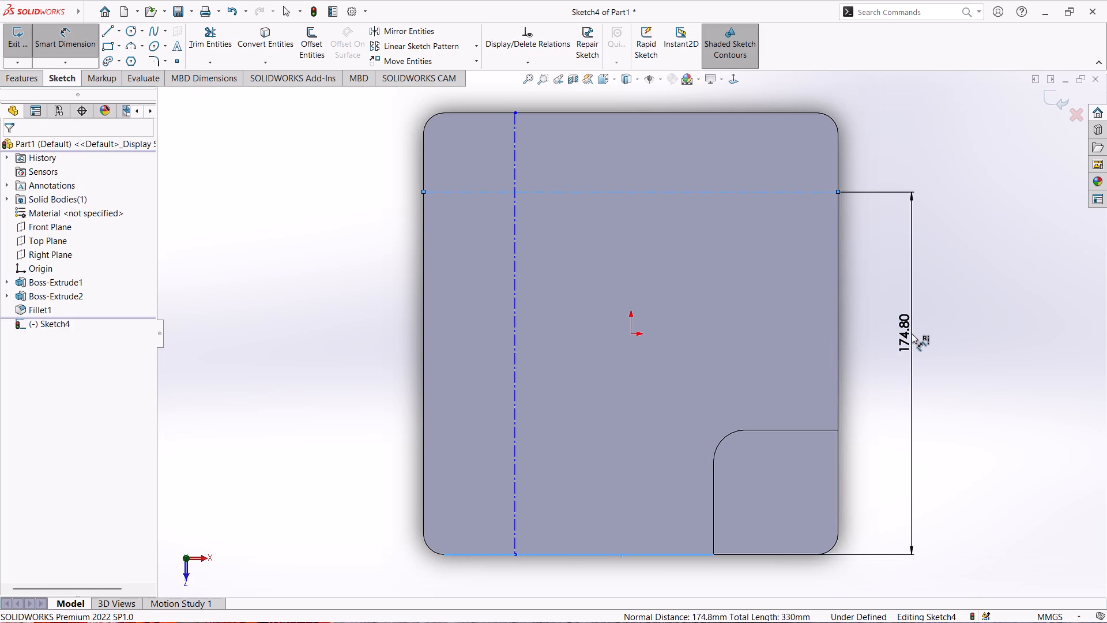
type("170")
key("Return")
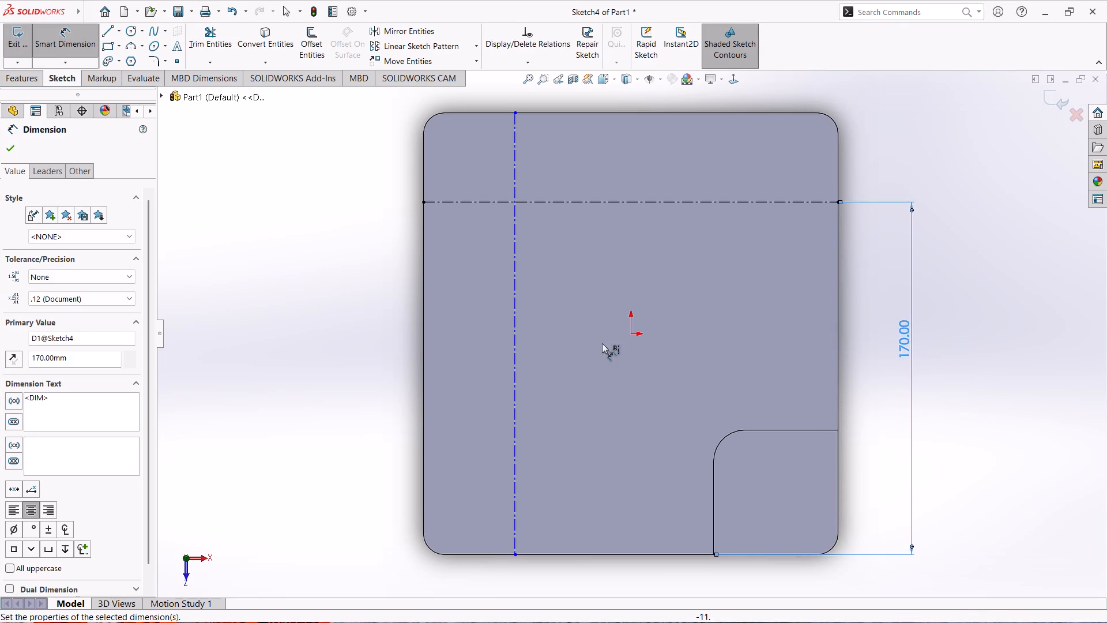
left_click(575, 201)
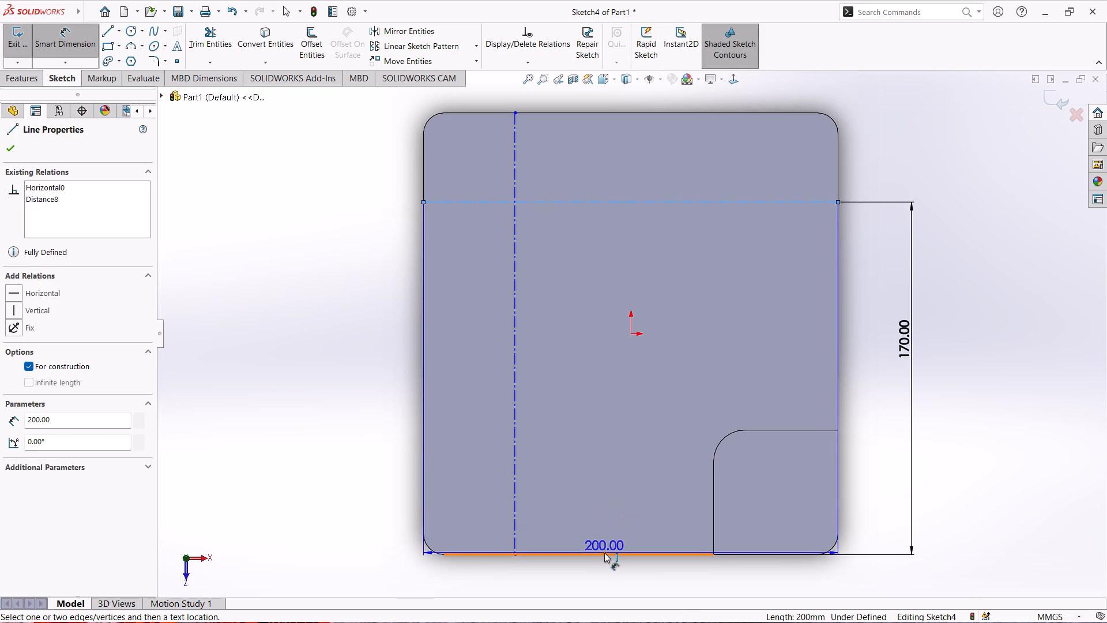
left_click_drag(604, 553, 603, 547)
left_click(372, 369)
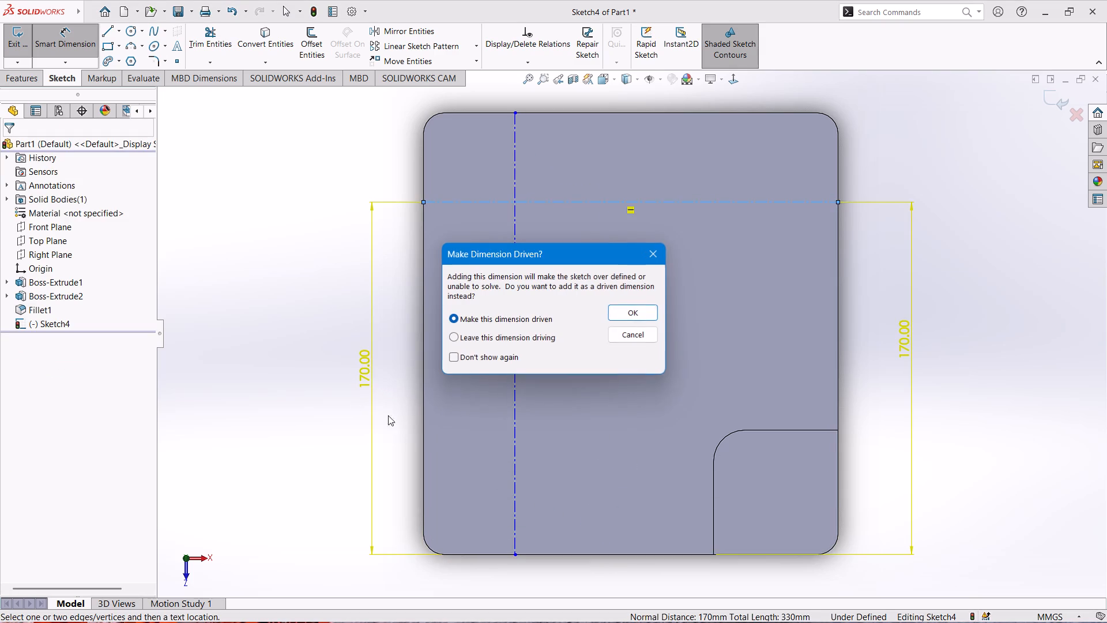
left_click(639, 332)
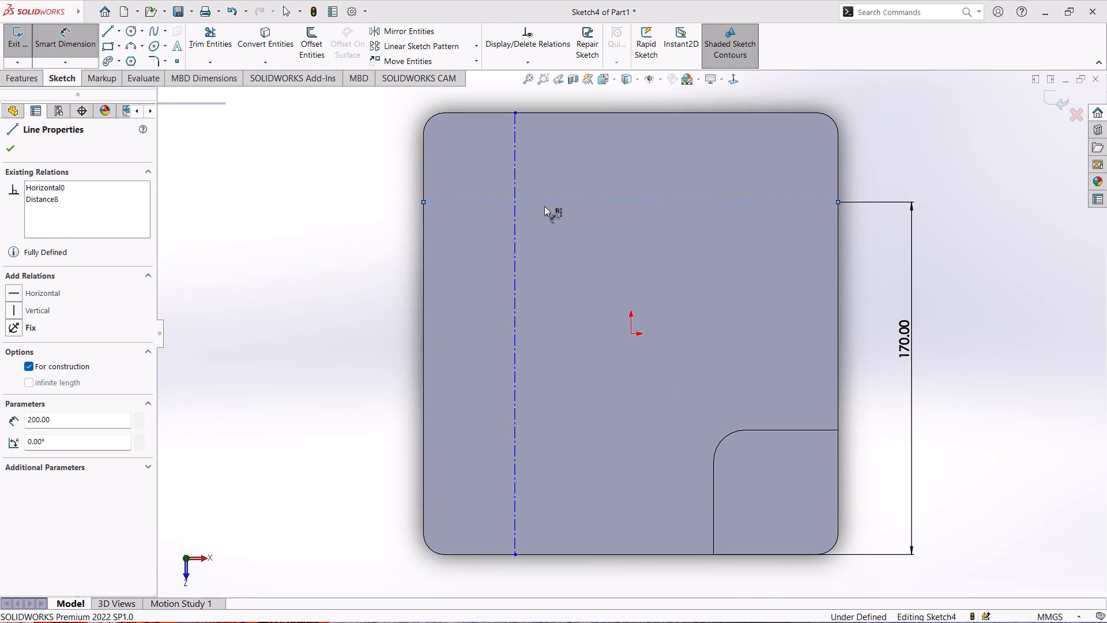
Dimension the vertical centerline 170 mm from the plate's right edge.
left_click(516, 164)
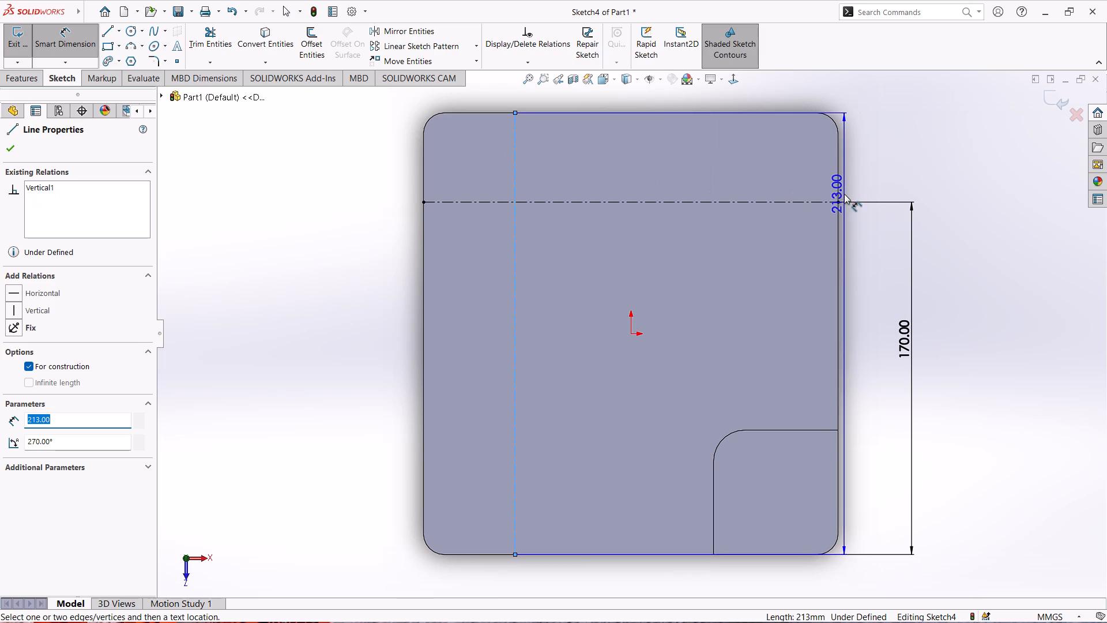
left_click(838, 181)
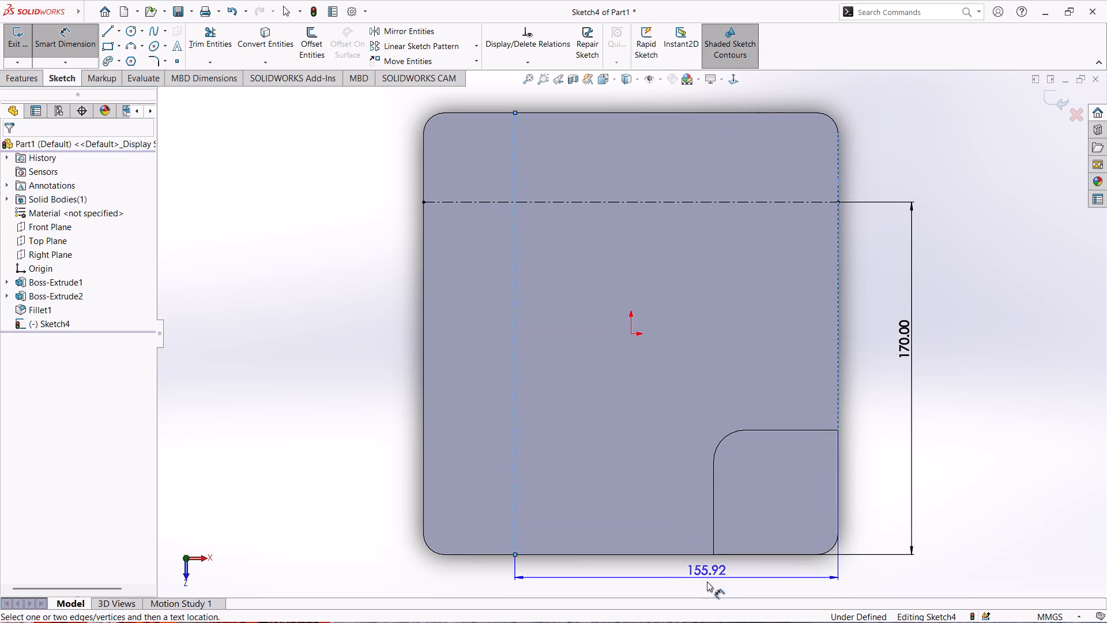
left_click(717, 579)
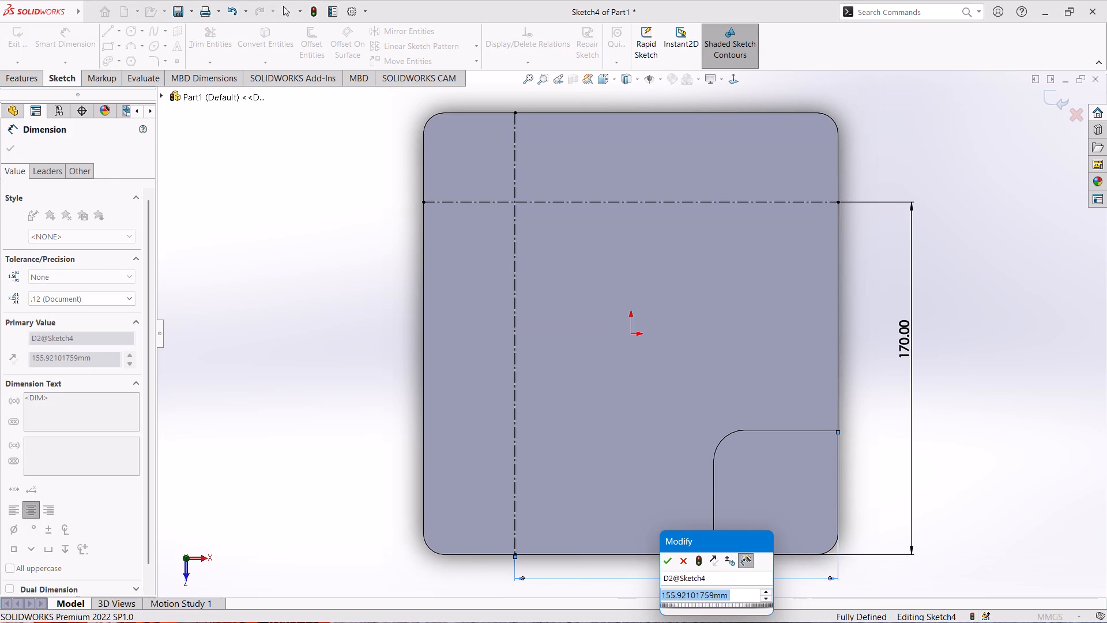
type("170")
key("Return")
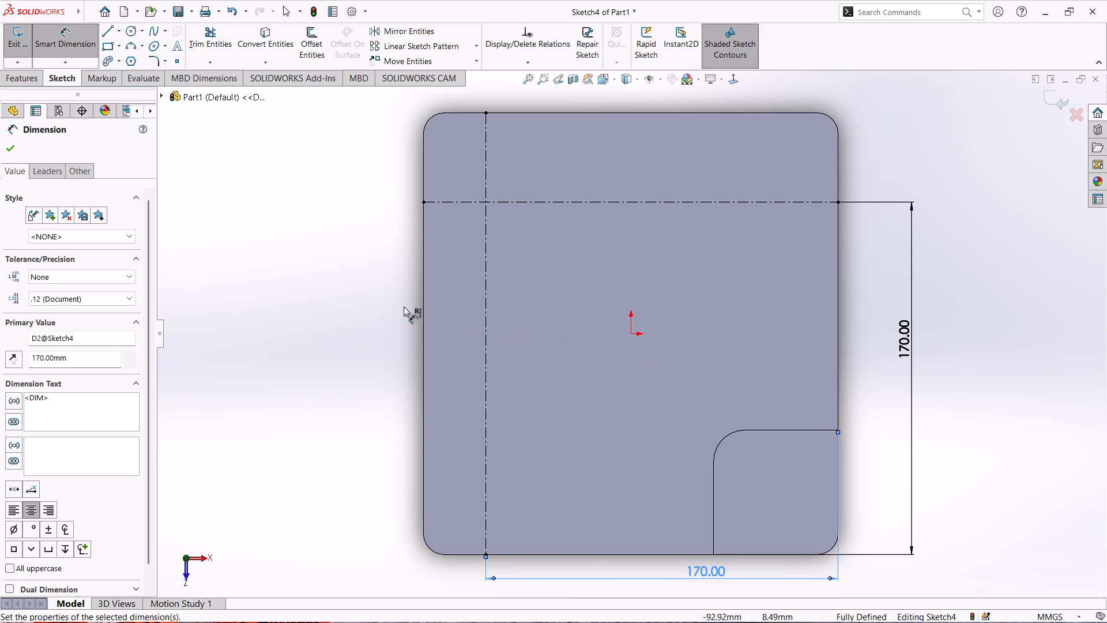
Sketch a line-arc-line chain along the centerlines from right edge to lower edge, with 79 mm lines and a quarter arc of about 91 mm radius.
right_click_drag(310, 286, 251, 307)
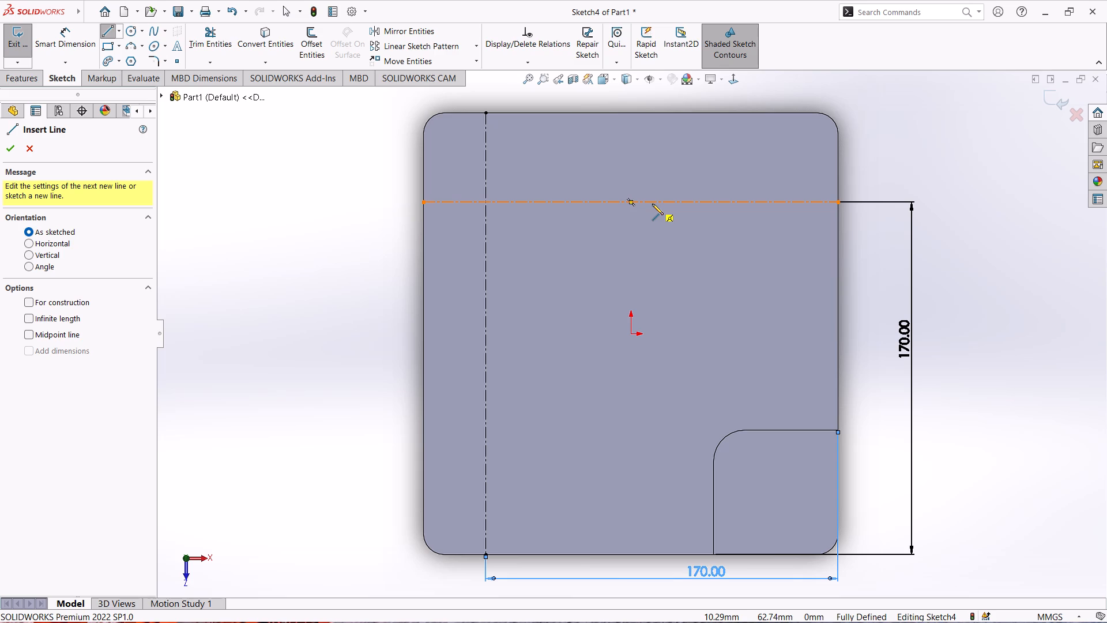
left_click(838, 201)
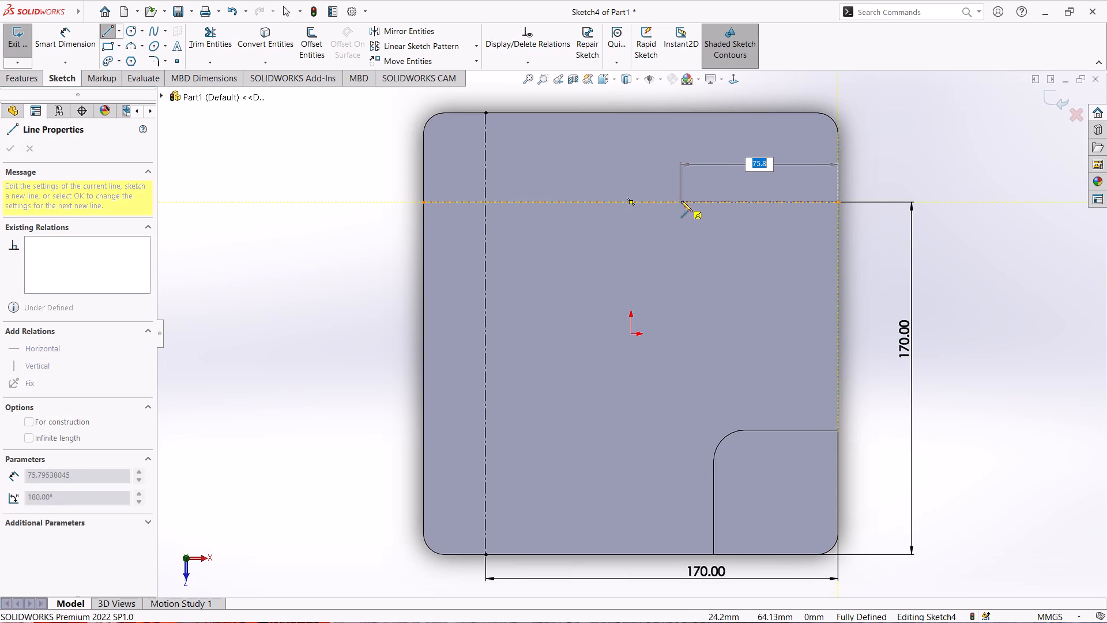
left_click(675, 202)
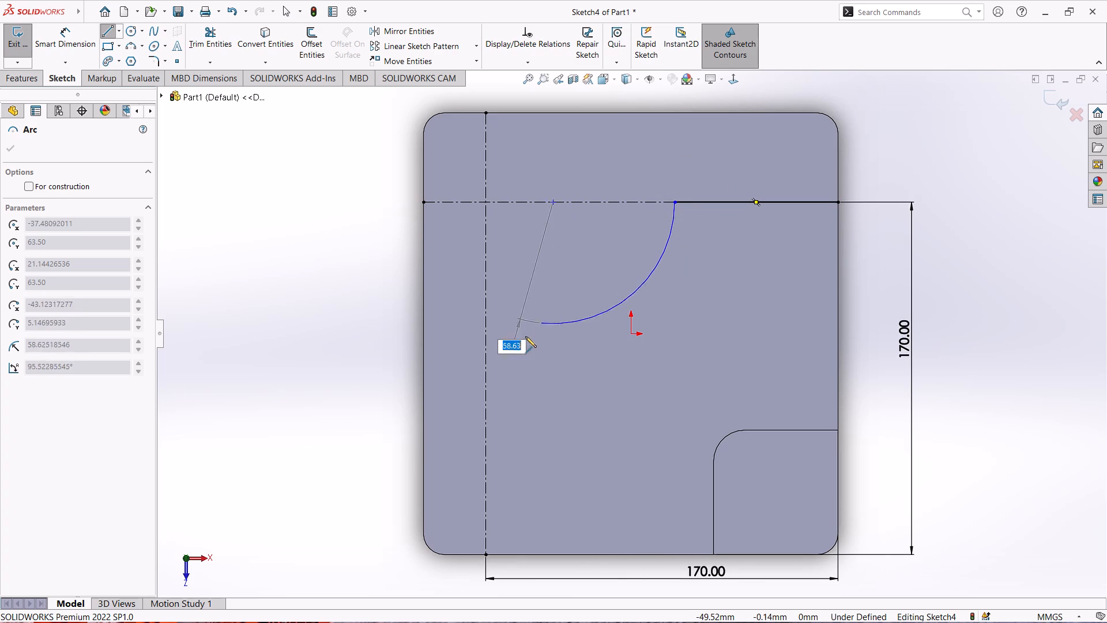
left_click(485, 392)
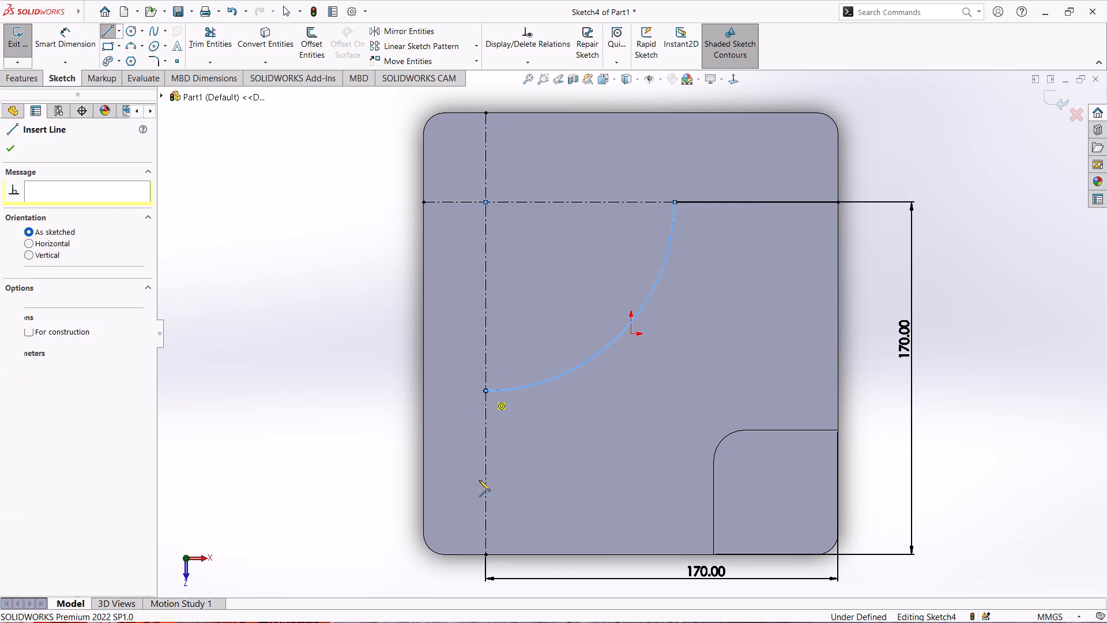
left_click(484, 552)
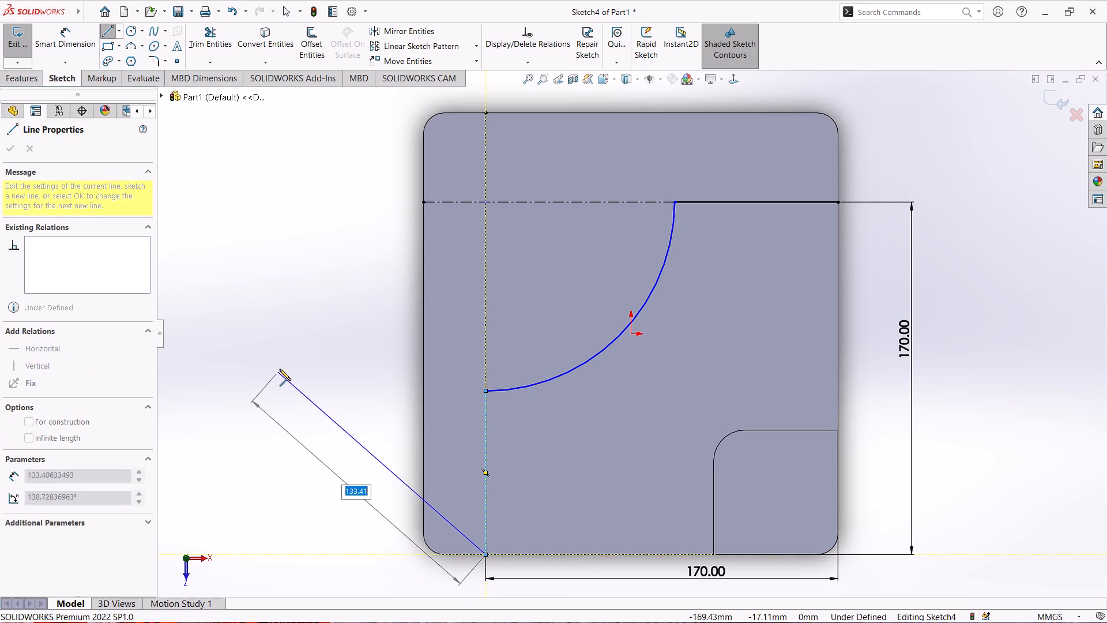
key("Escape")
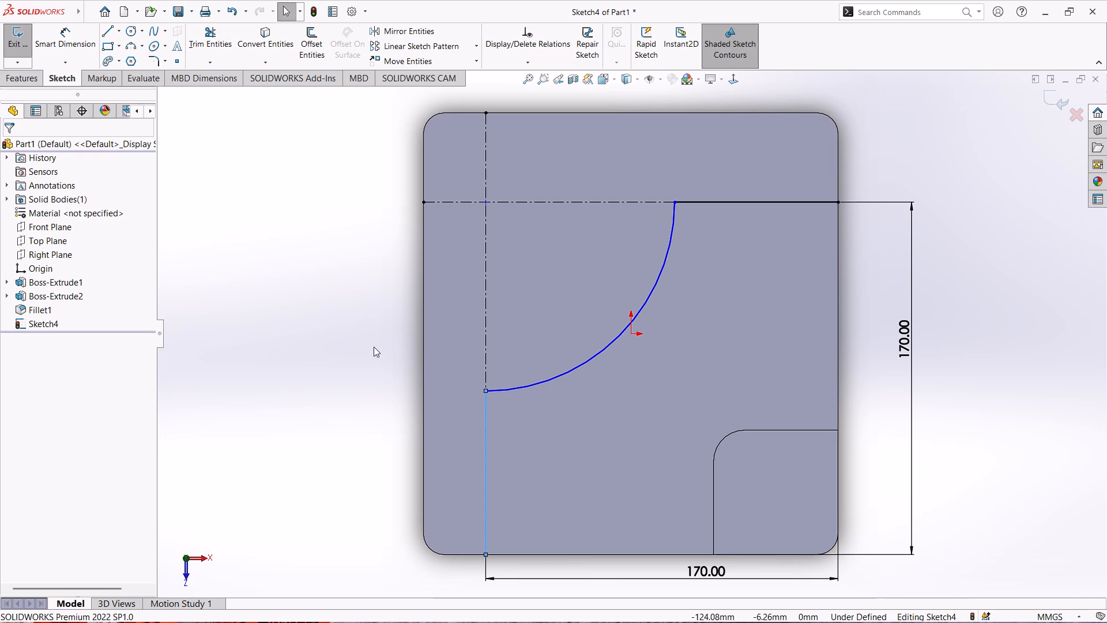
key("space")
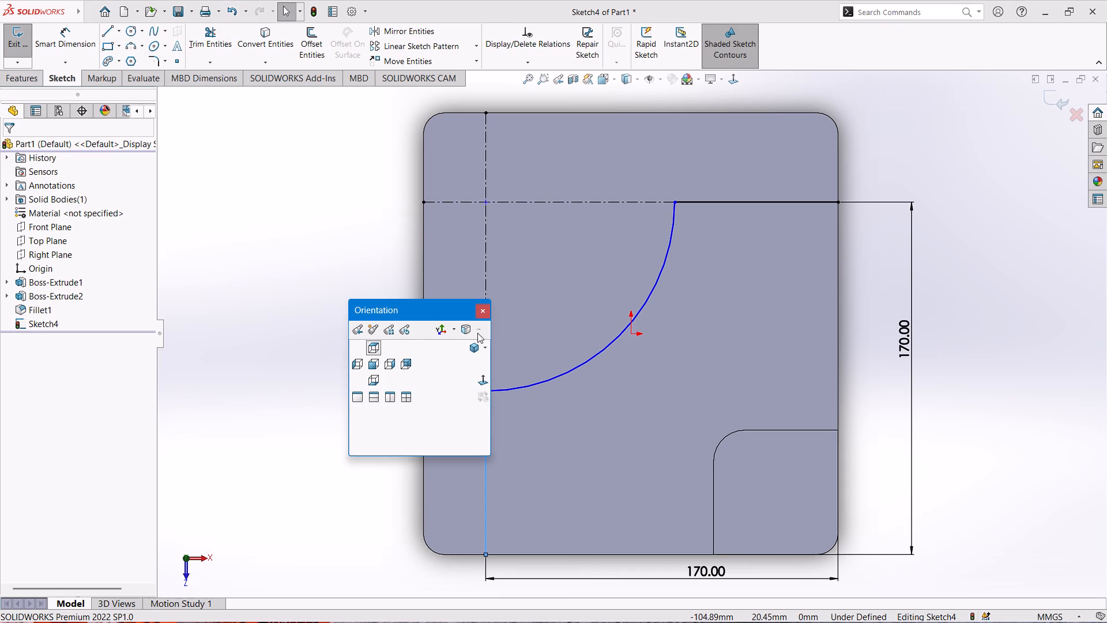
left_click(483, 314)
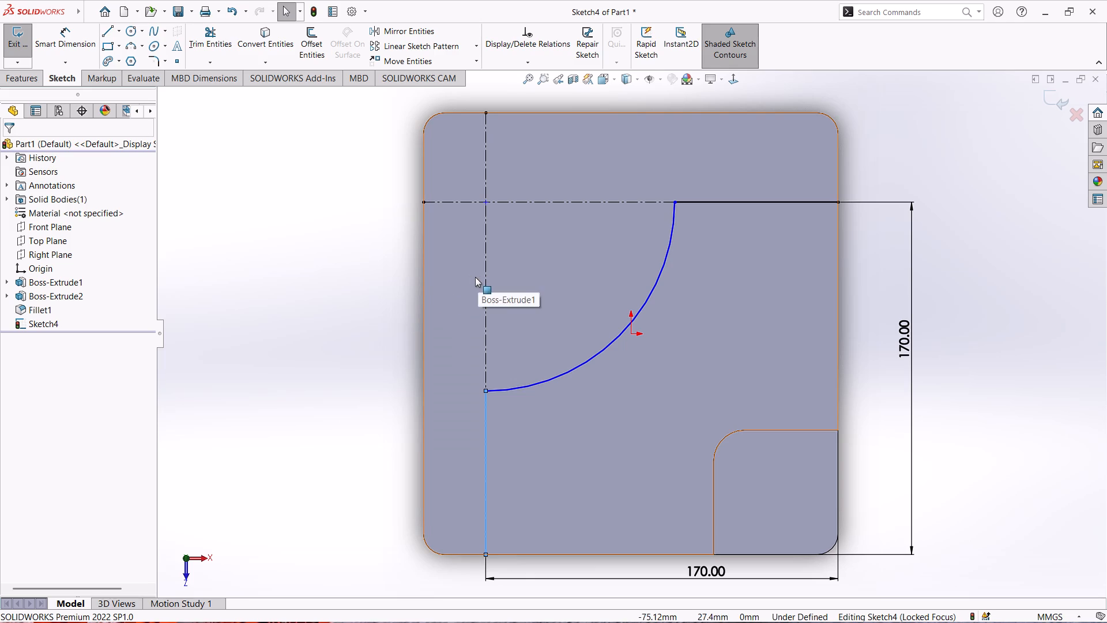
Add a vertical relation between the arc's lower endpoint and its center at the centerline intersection.
key("Escape")
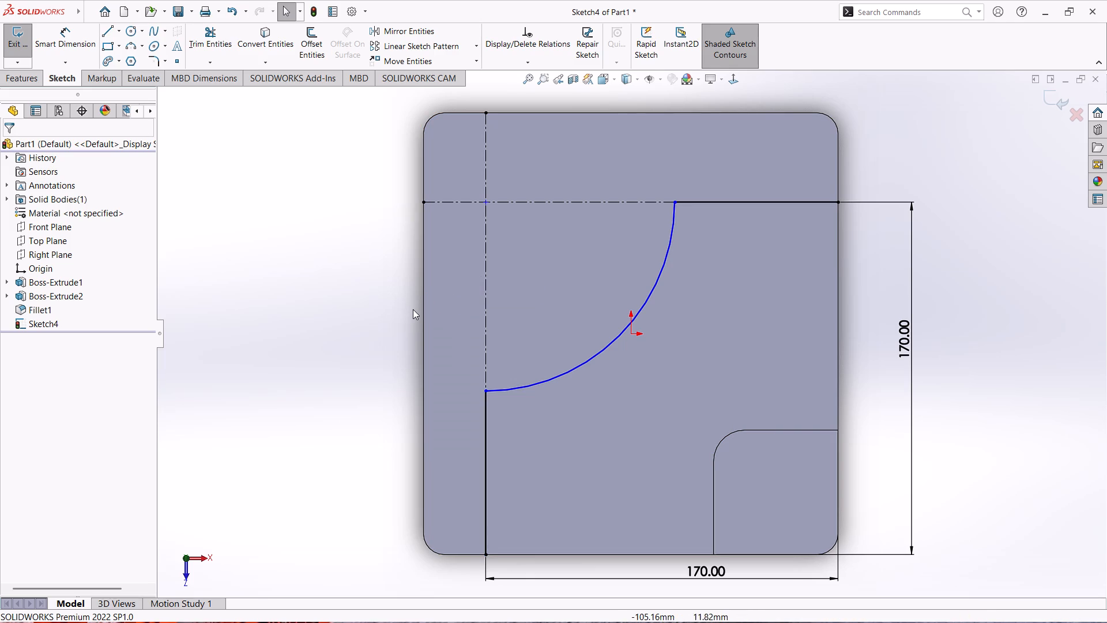
left_click(485, 391, "ctrl")
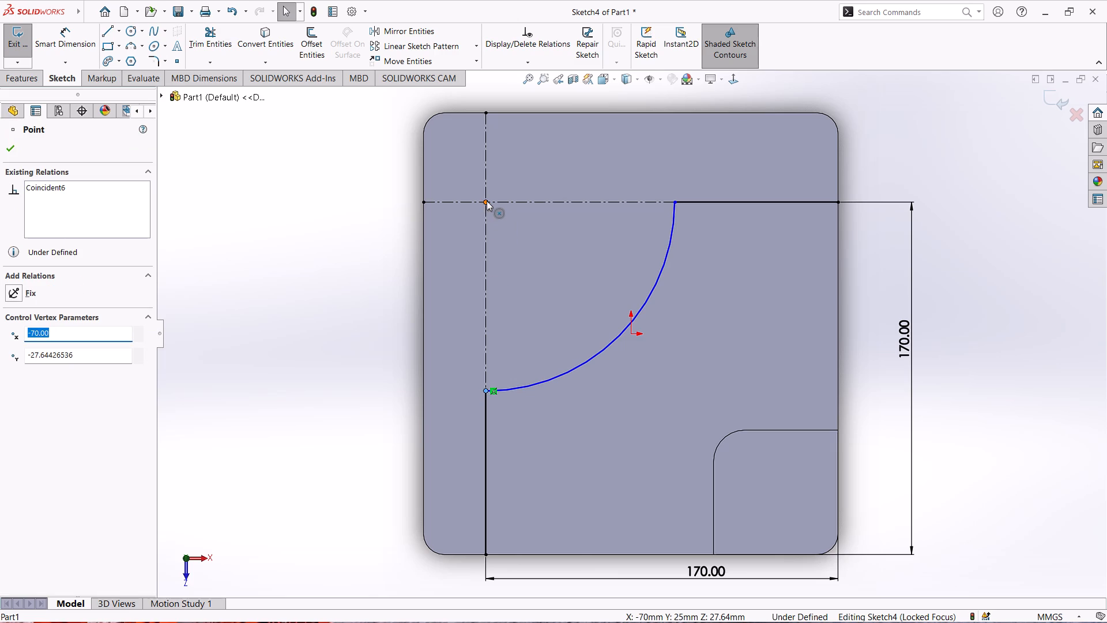
left_click(487, 201, "ctrl")
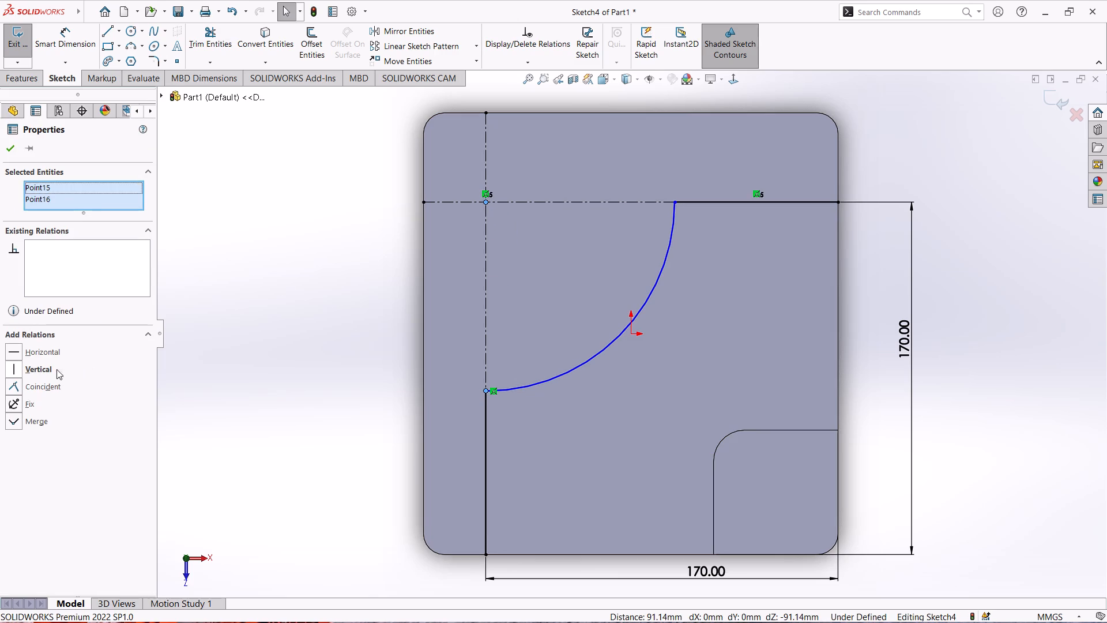
left_click(42, 371)
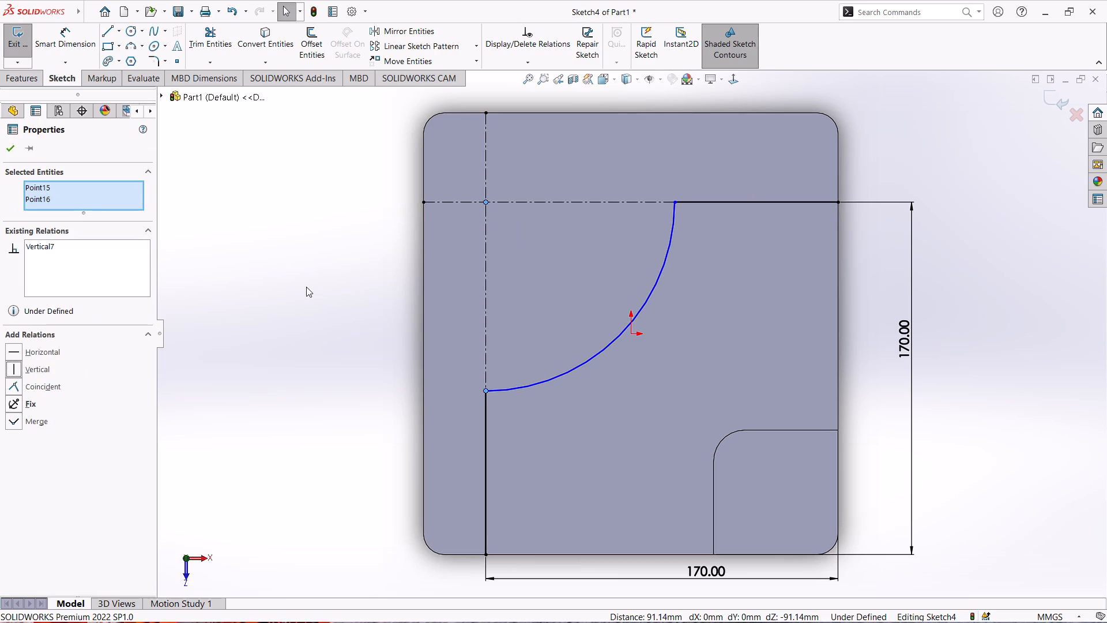
key("Escape")
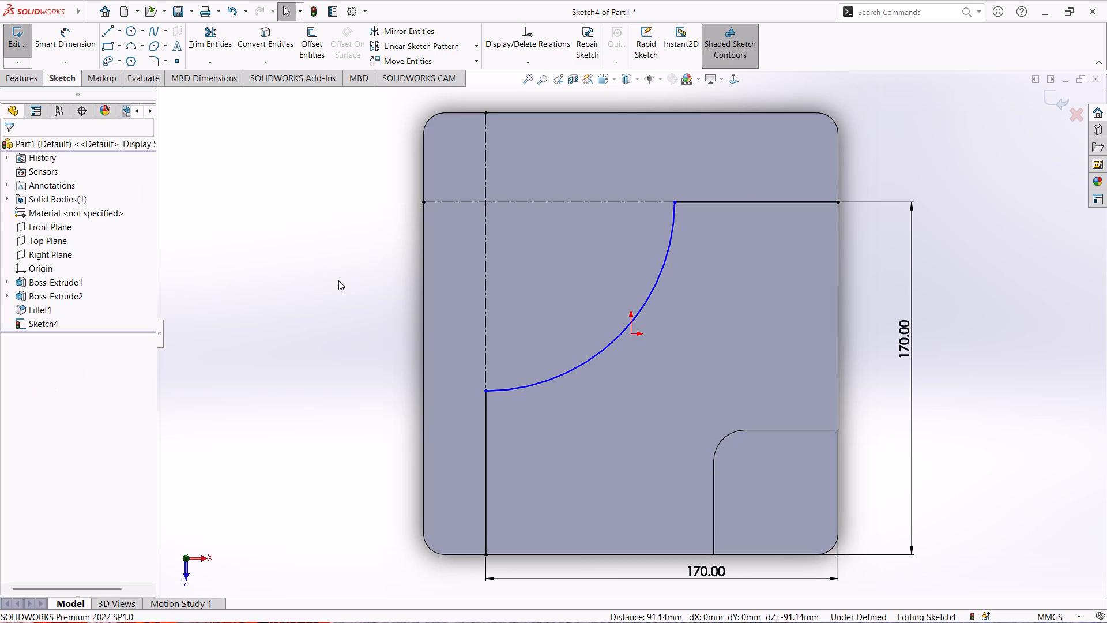
Add a horizontal relation between the arc's center and its upper endpoint on the horizontal centerline.
left_click(485, 201, "ctrl")
left_click(675, 201, "ctrl")
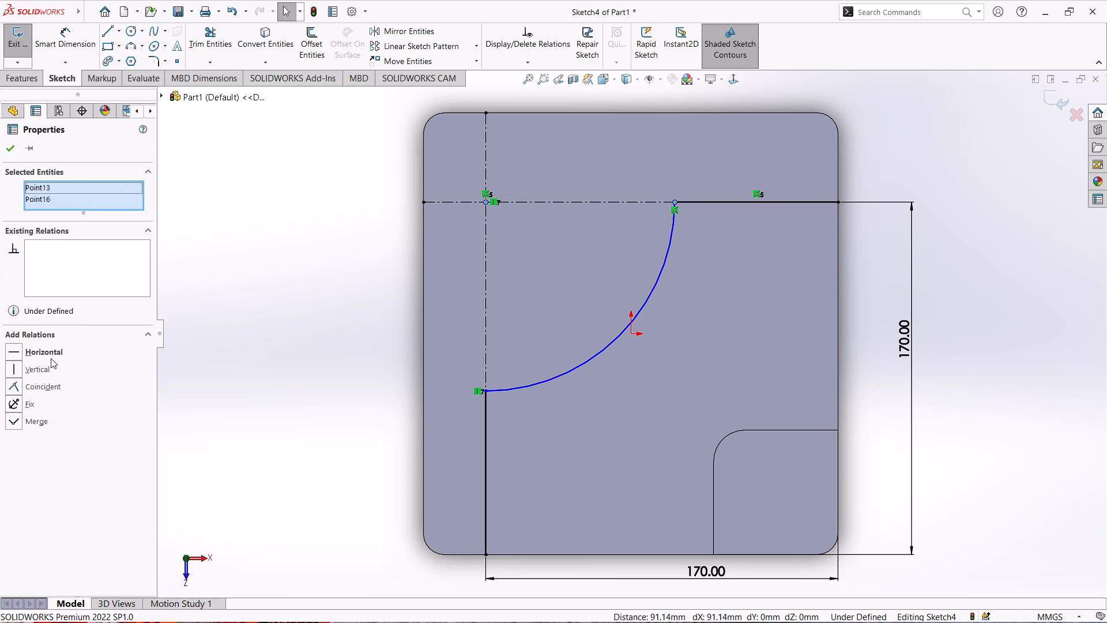
left_click(50, 352)
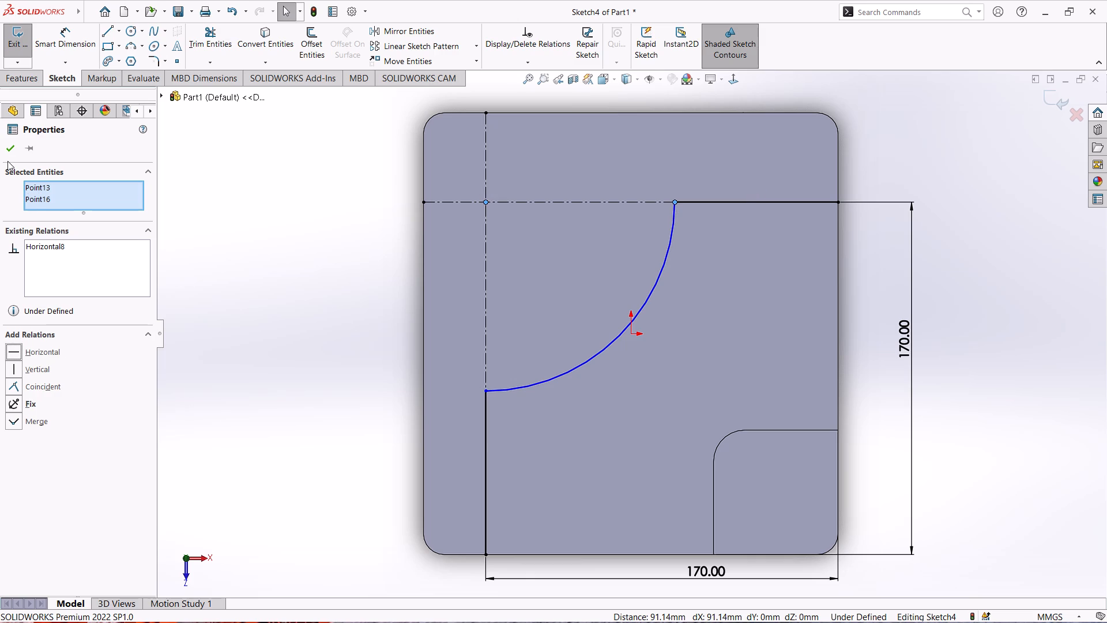
left_click(7, 151)
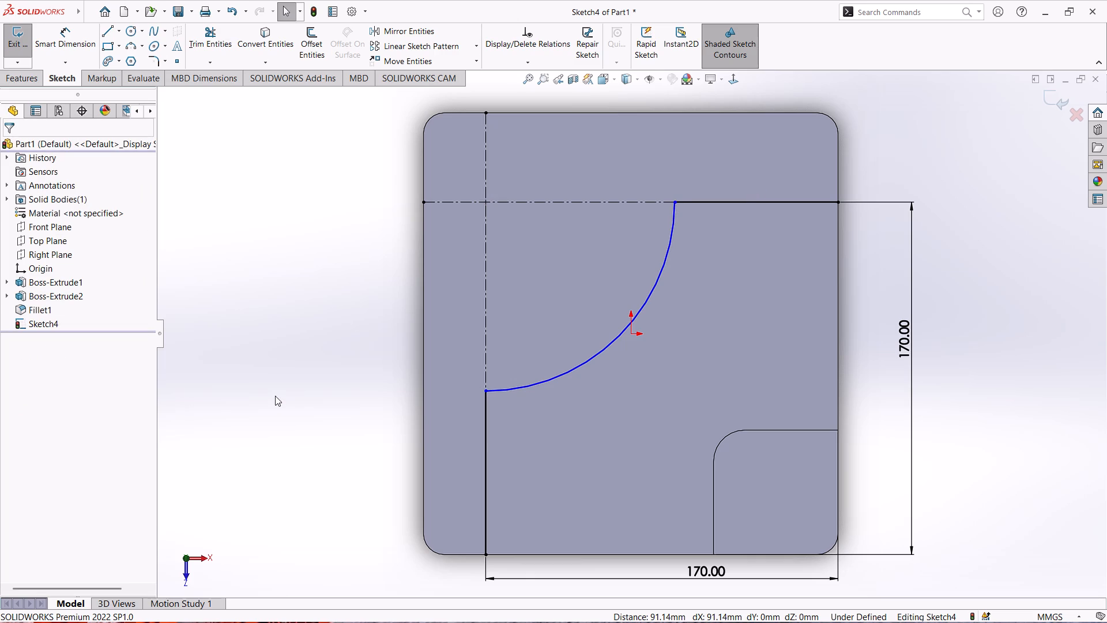
Dimension the upper horizontal line of the profile to 80 mm.
right_click_drag(253, 393, 270, 297)
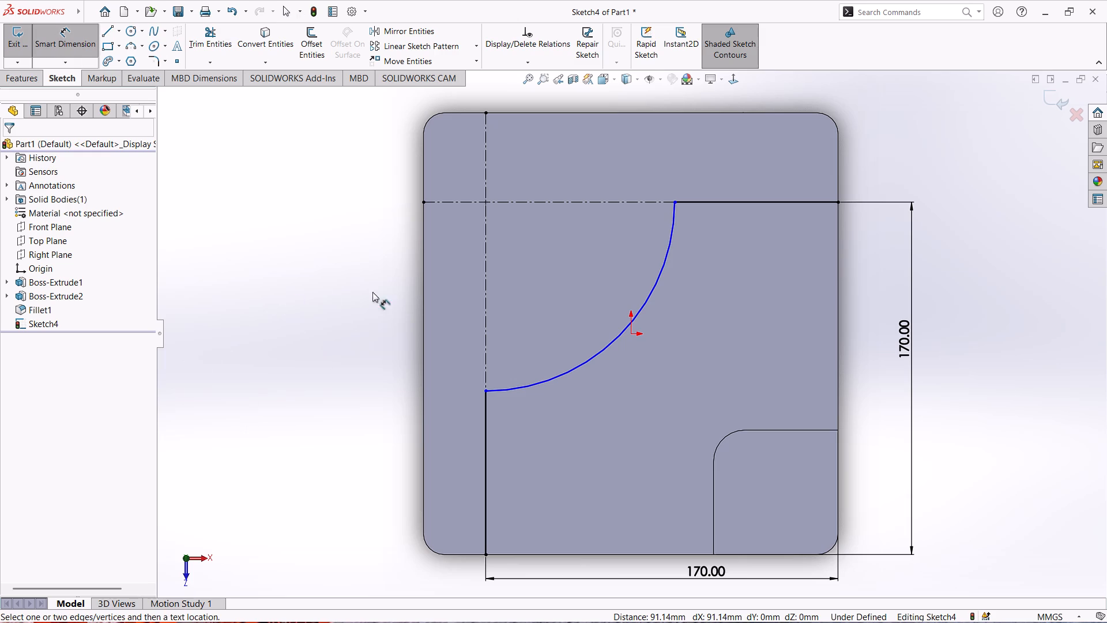
left_click(730, 200)
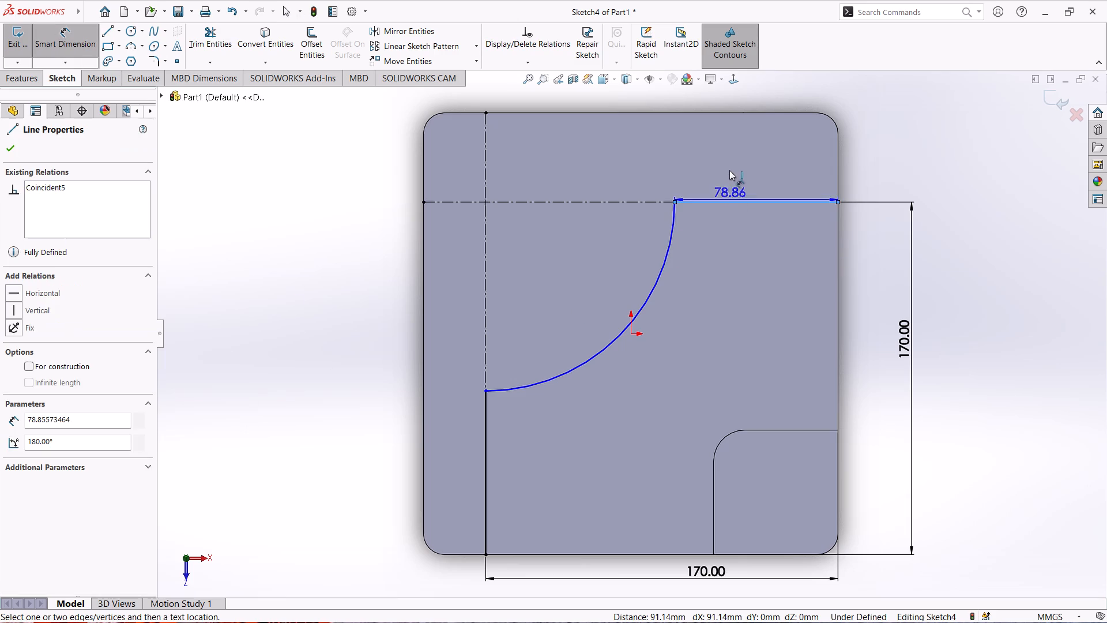
left_click(737, 163)
key("8")
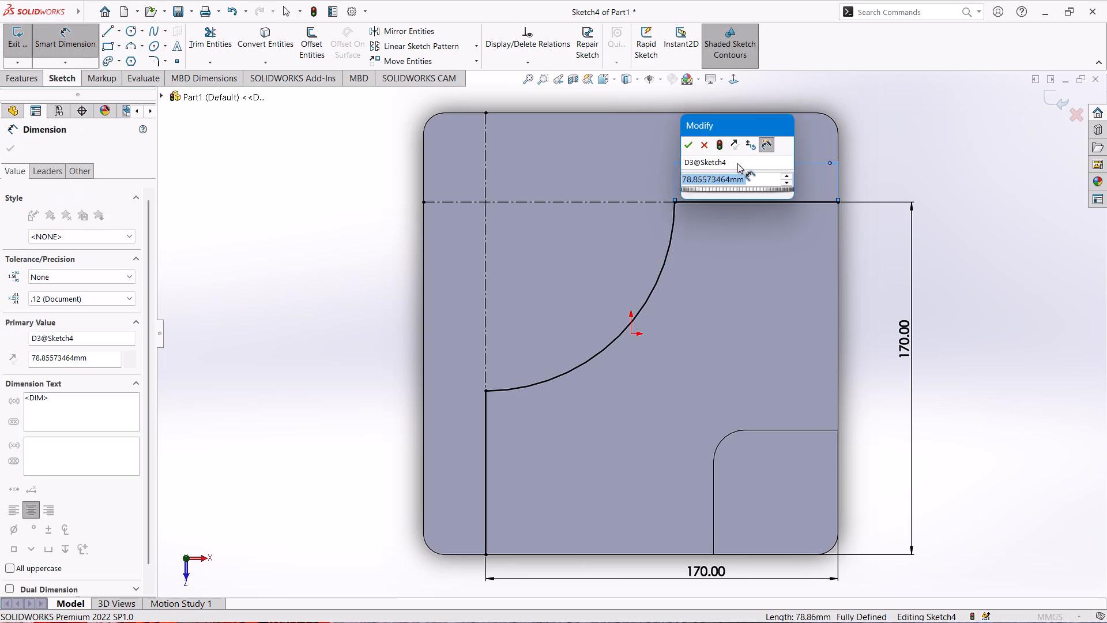
key("0")
key("Return")
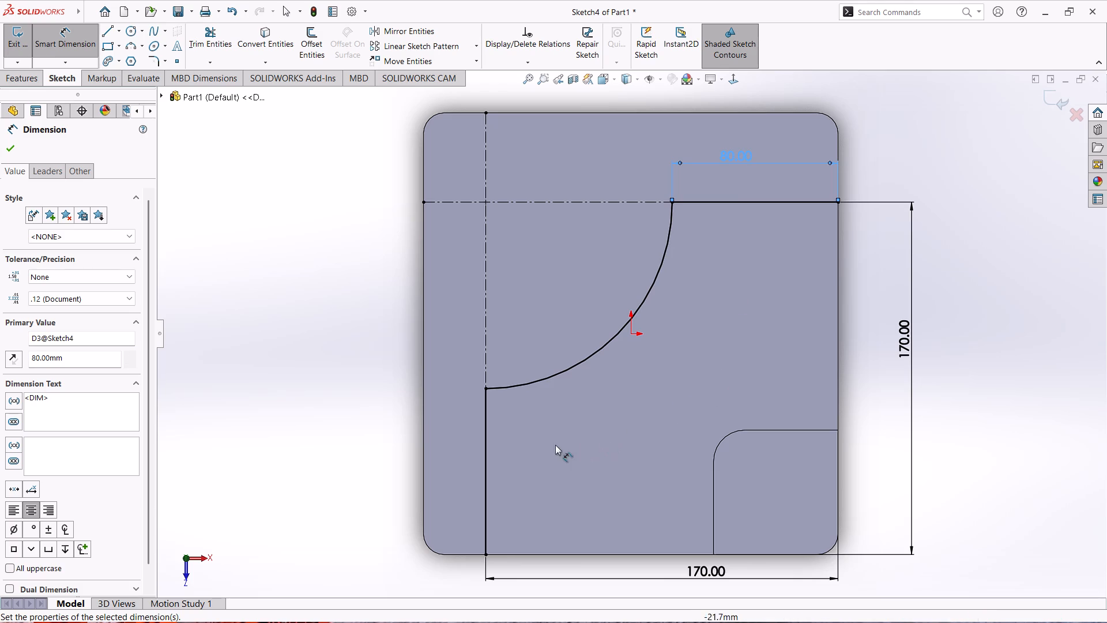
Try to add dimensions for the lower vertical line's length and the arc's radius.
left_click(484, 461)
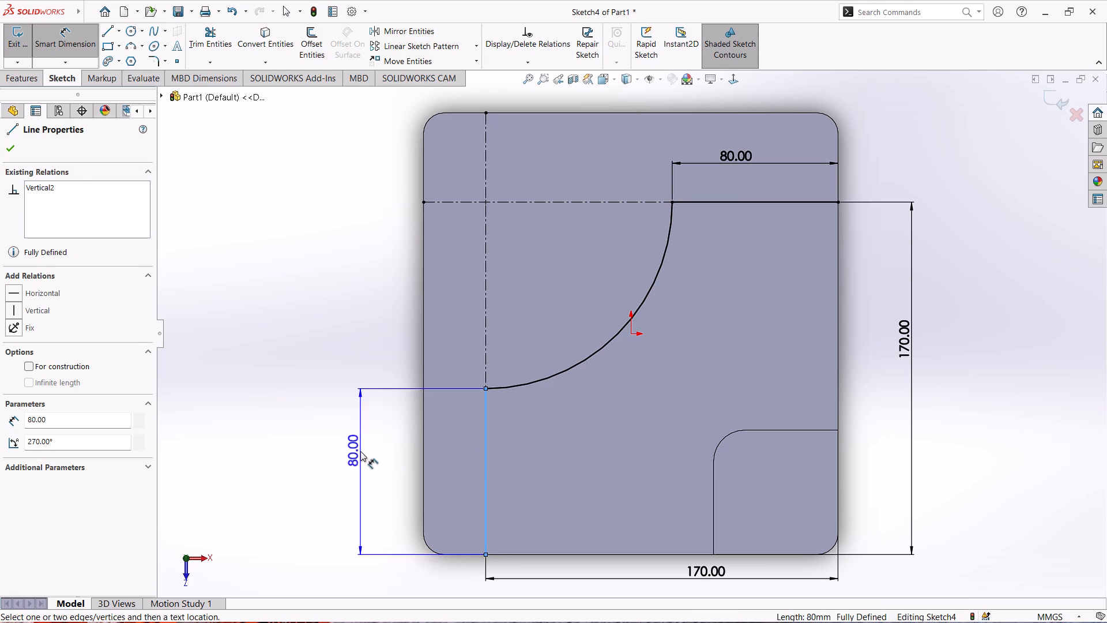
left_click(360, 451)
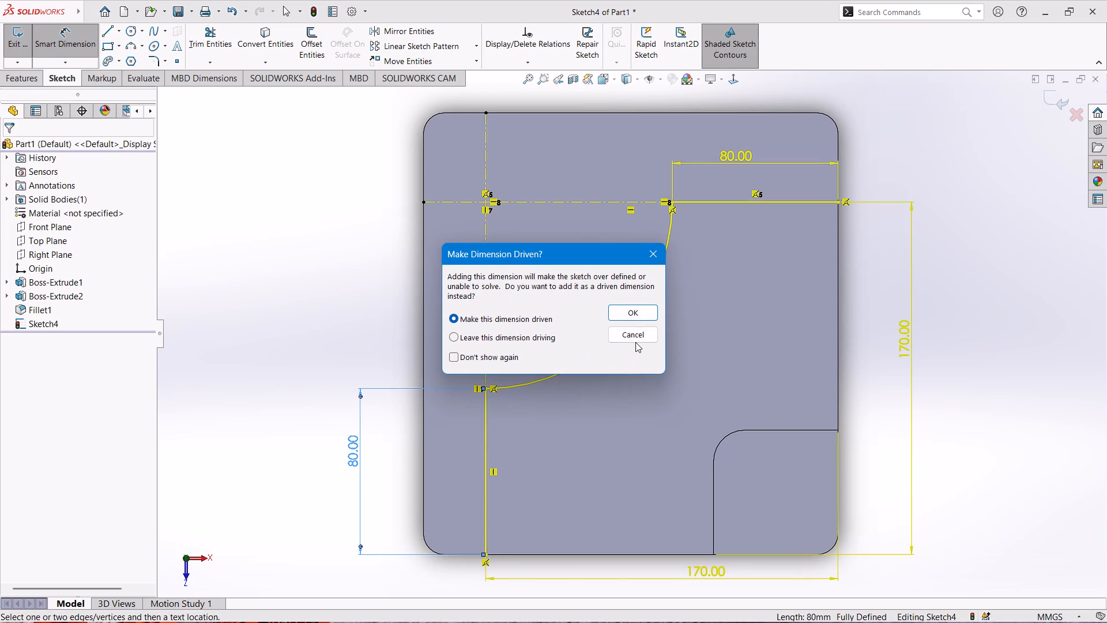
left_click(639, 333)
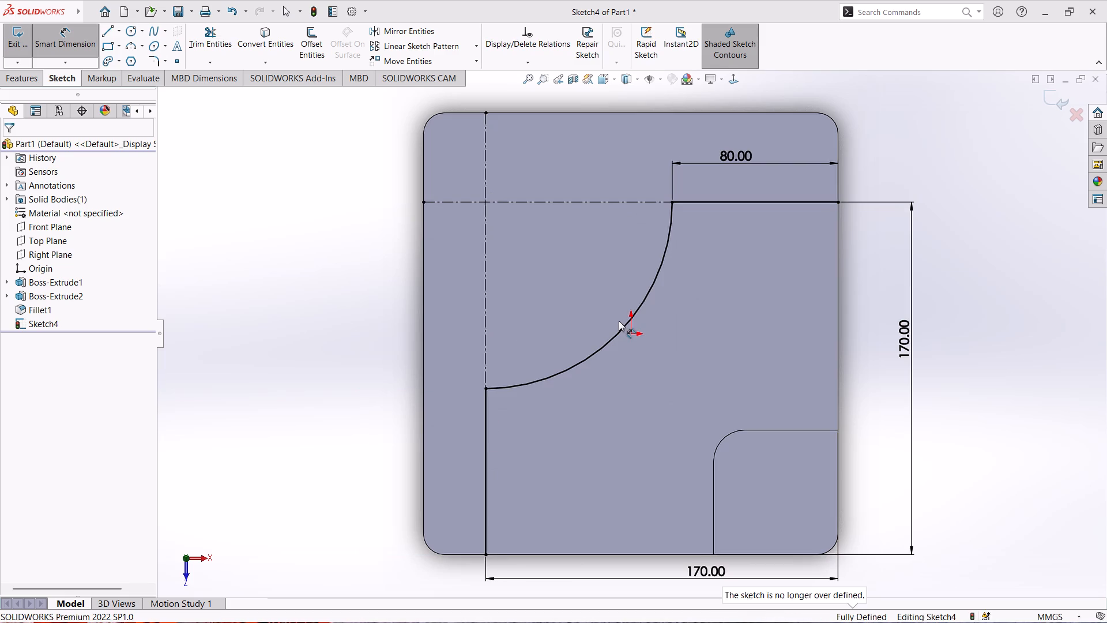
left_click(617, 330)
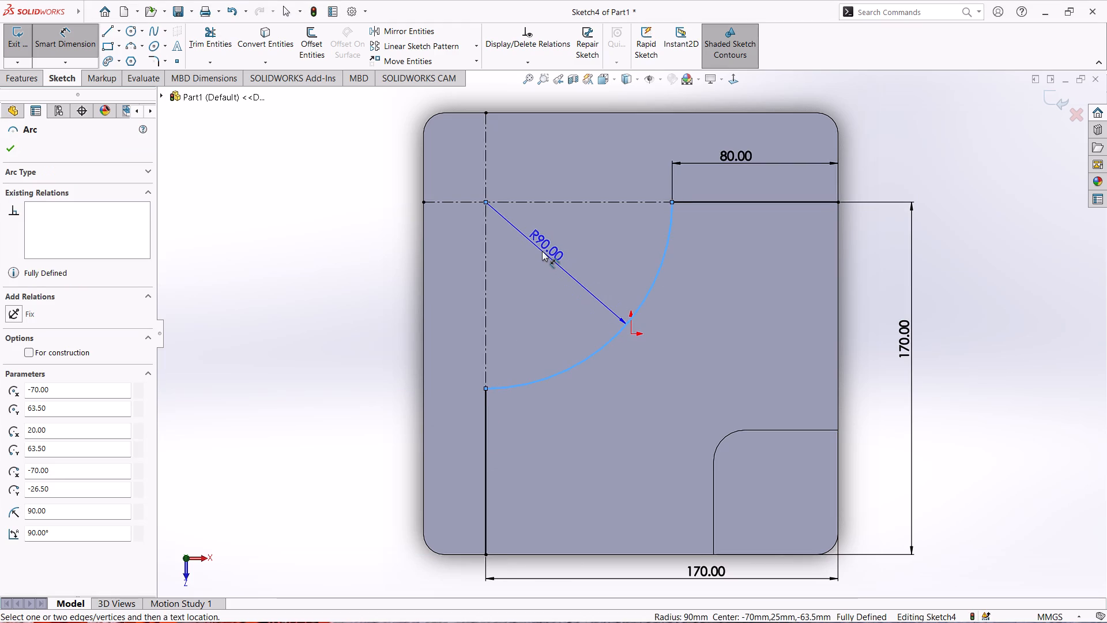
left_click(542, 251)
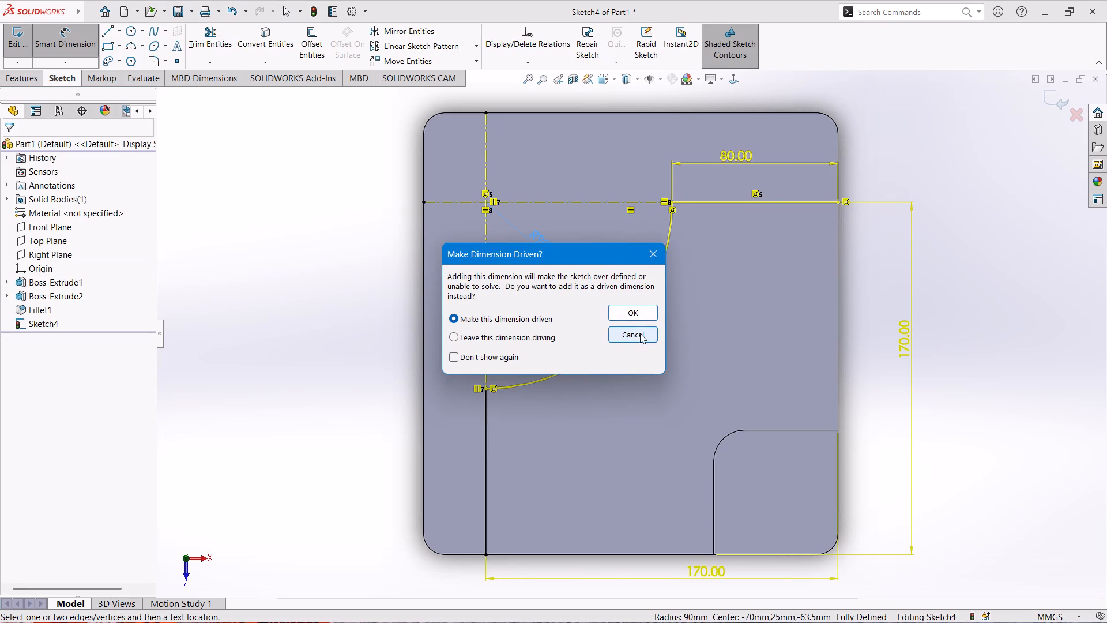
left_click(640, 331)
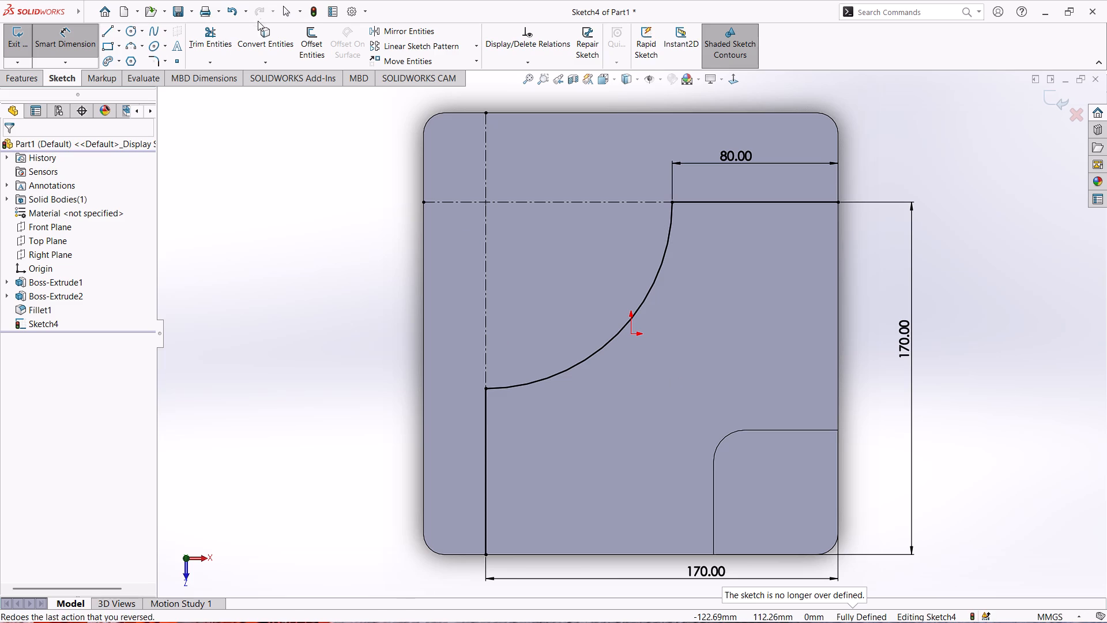
Offset the whole line-arc-line chain by 15 mm, reversed toward the raised corner pad, with dimensions added.
left_click(309, 42)
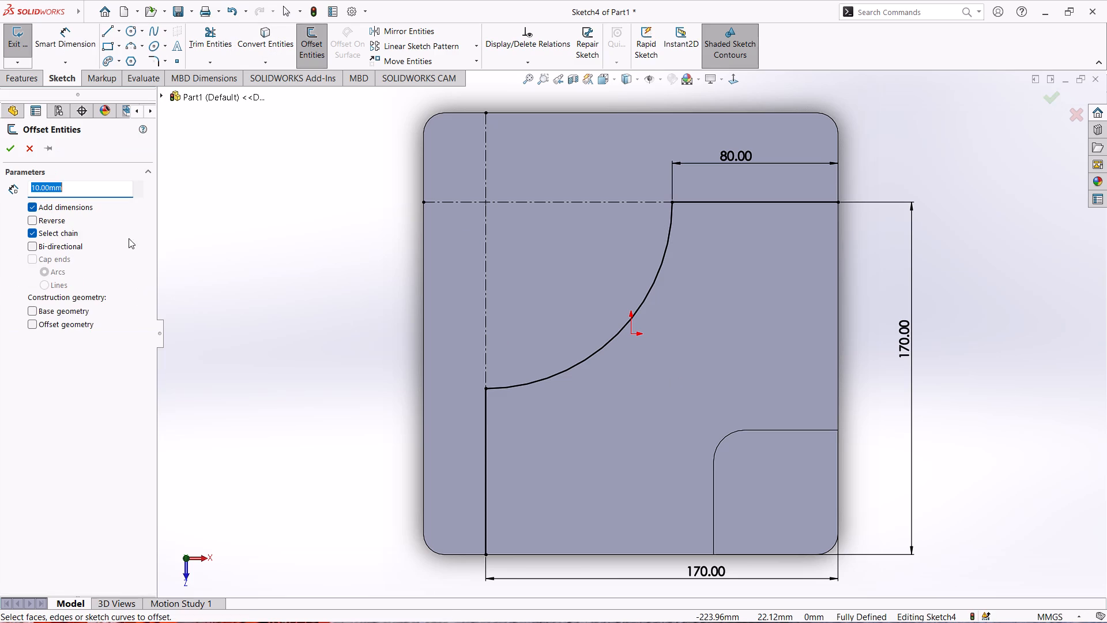
type("15")
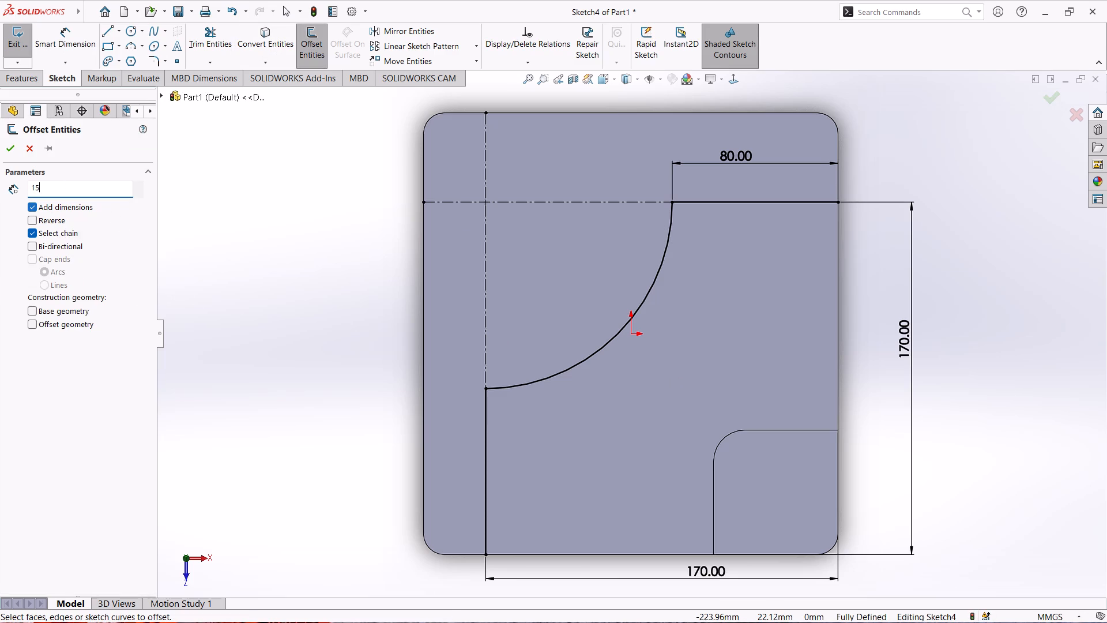
key("Return")
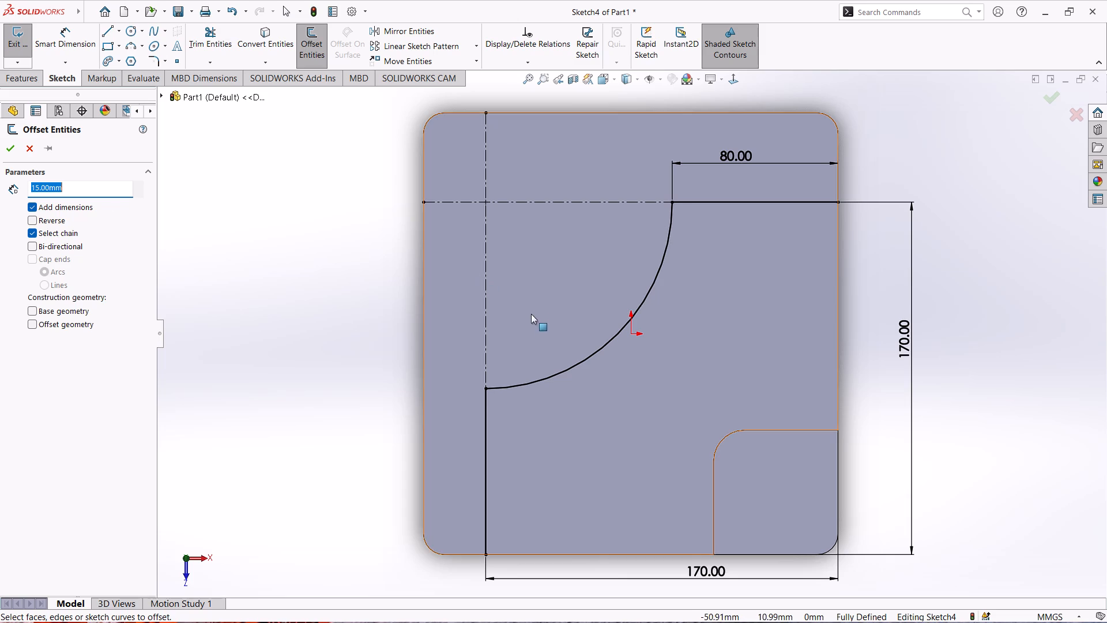
left_click(612, 337)
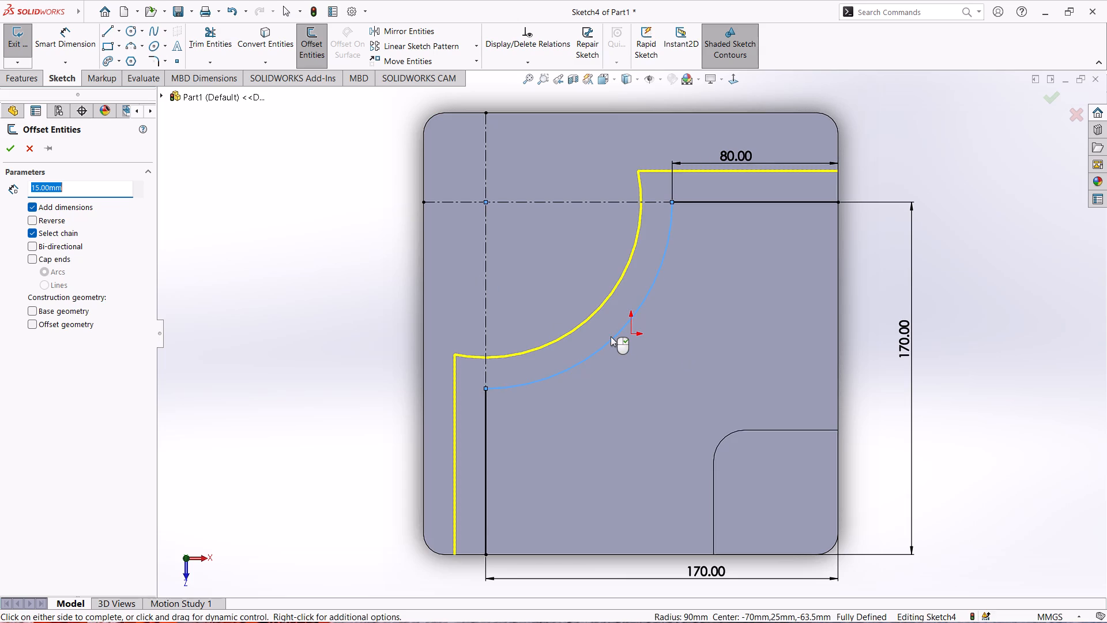
left_click(29, 217)
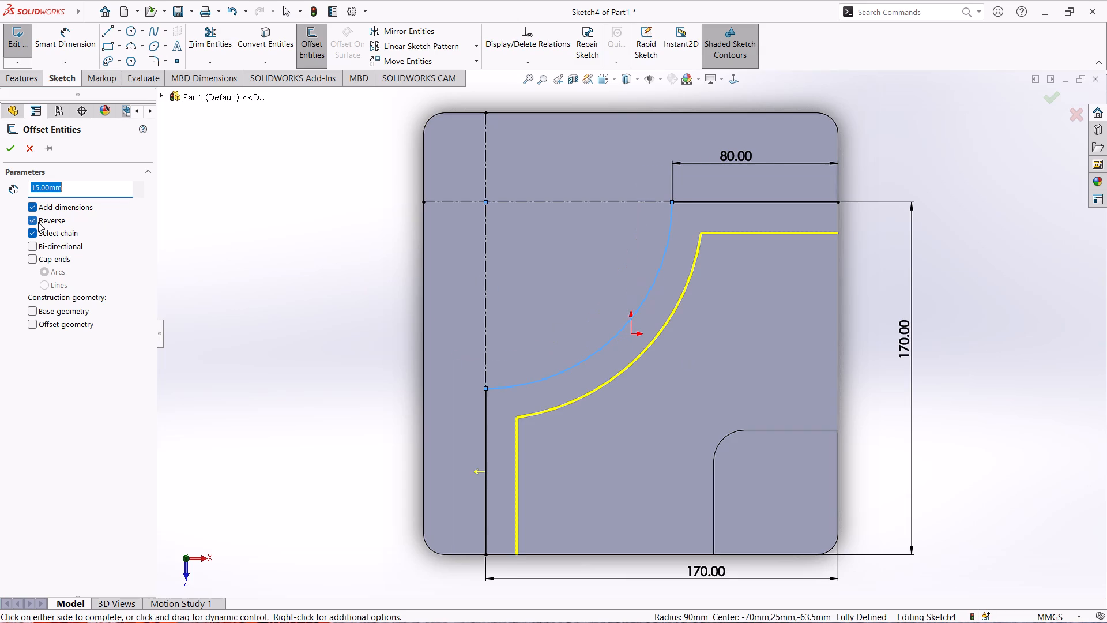
left_click(5, 144)
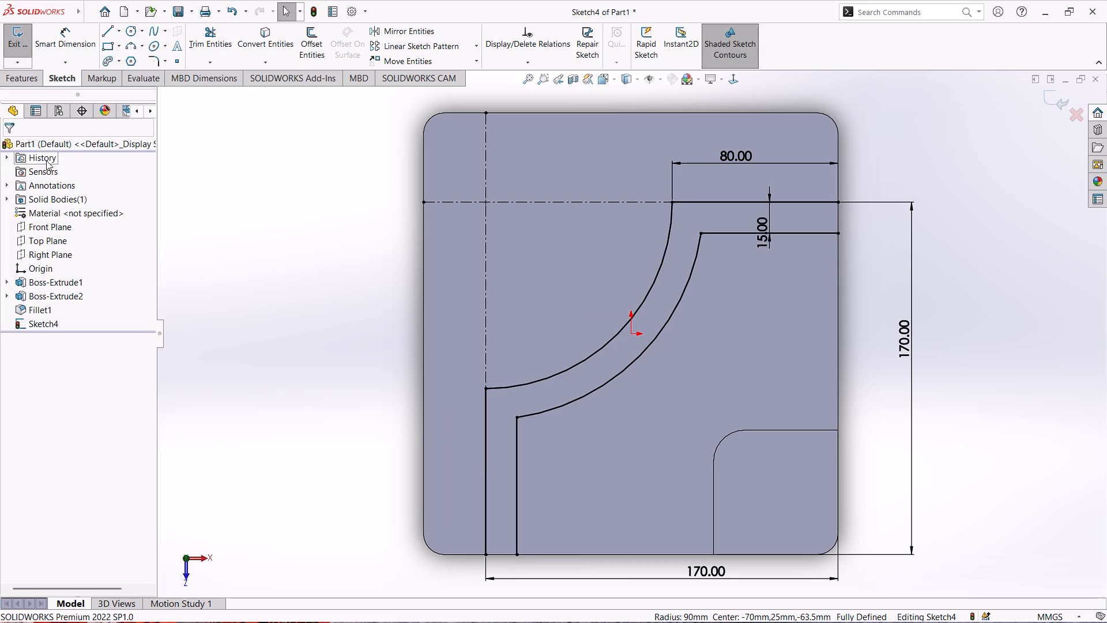
Close the profile's lower end with a 15 mm horizontal line joining the two vertical lines on the plate edge.
right_click_drag(217, 209, 223, 165)
right_click_drag(223, 165, 164, 202)
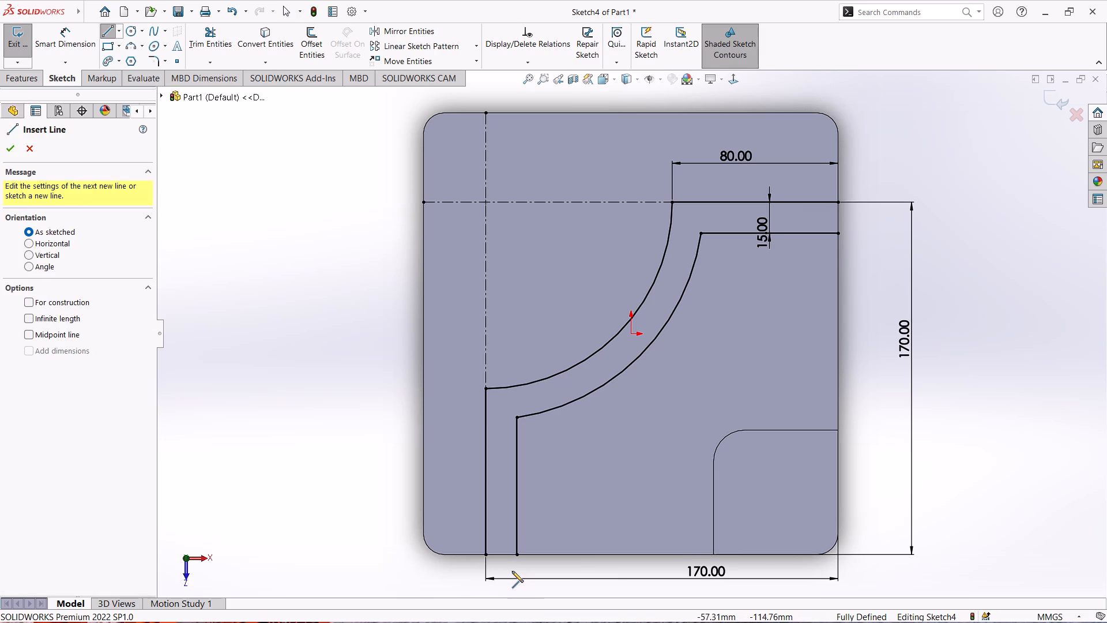
left_click(487, 555)
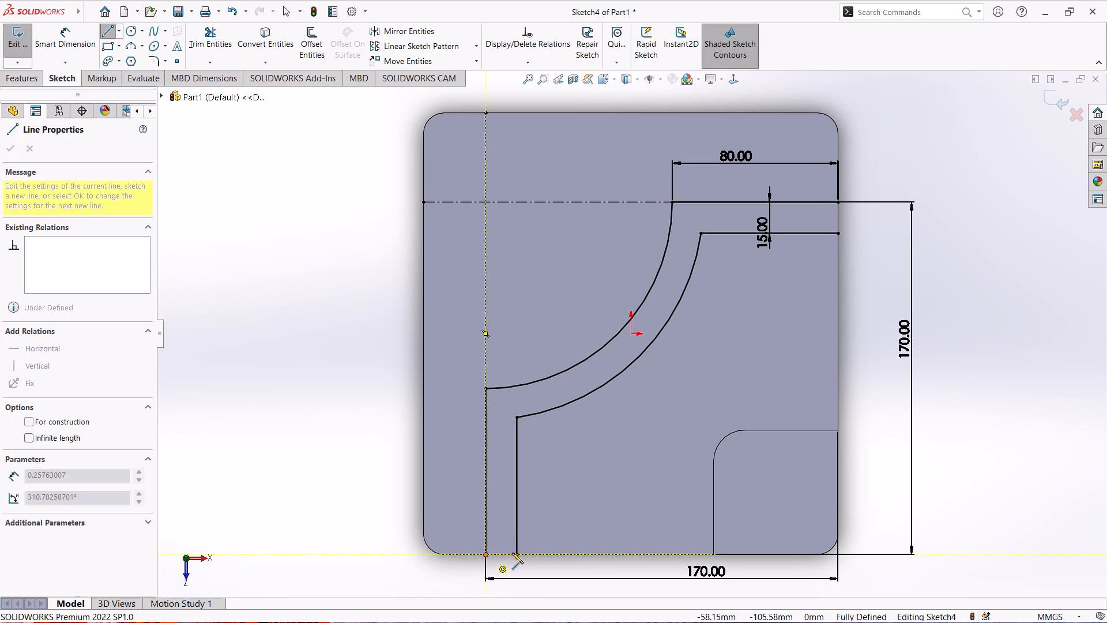
left_click(515, 553)
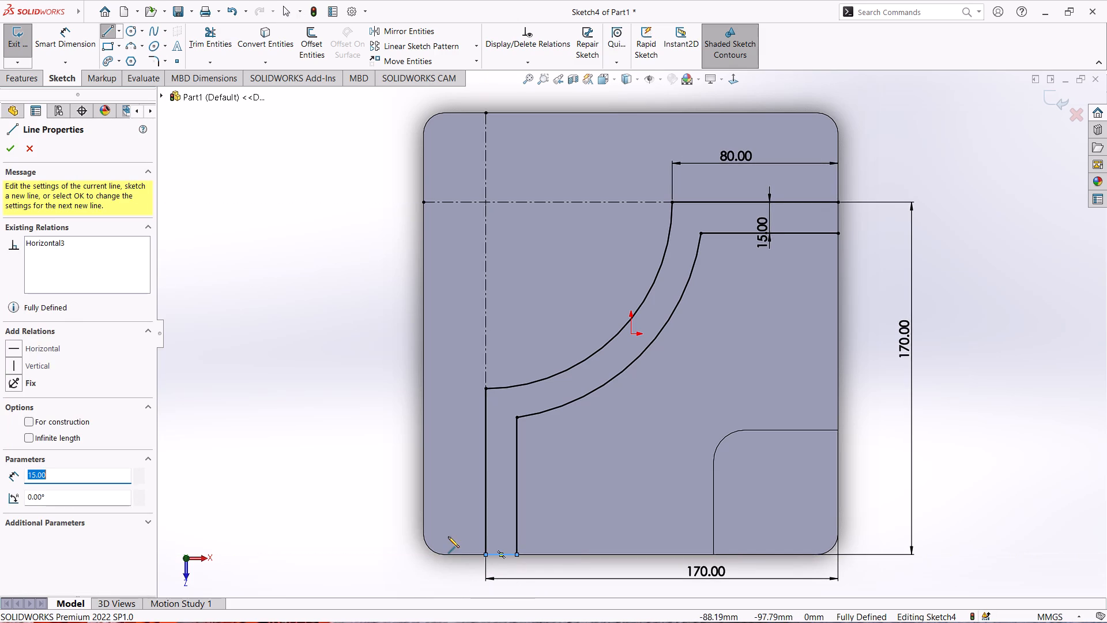
key("Escape")
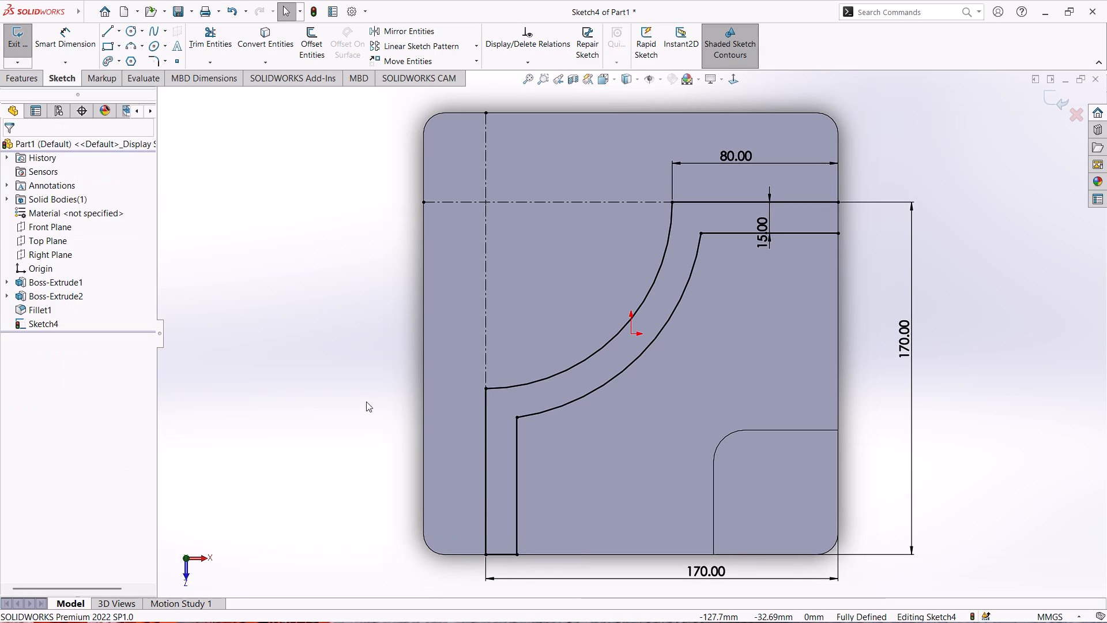
Close the profile's other end with a 15 mm vertical line along the plate's right edge.
right_click_drag(364, 399, 330, 401)
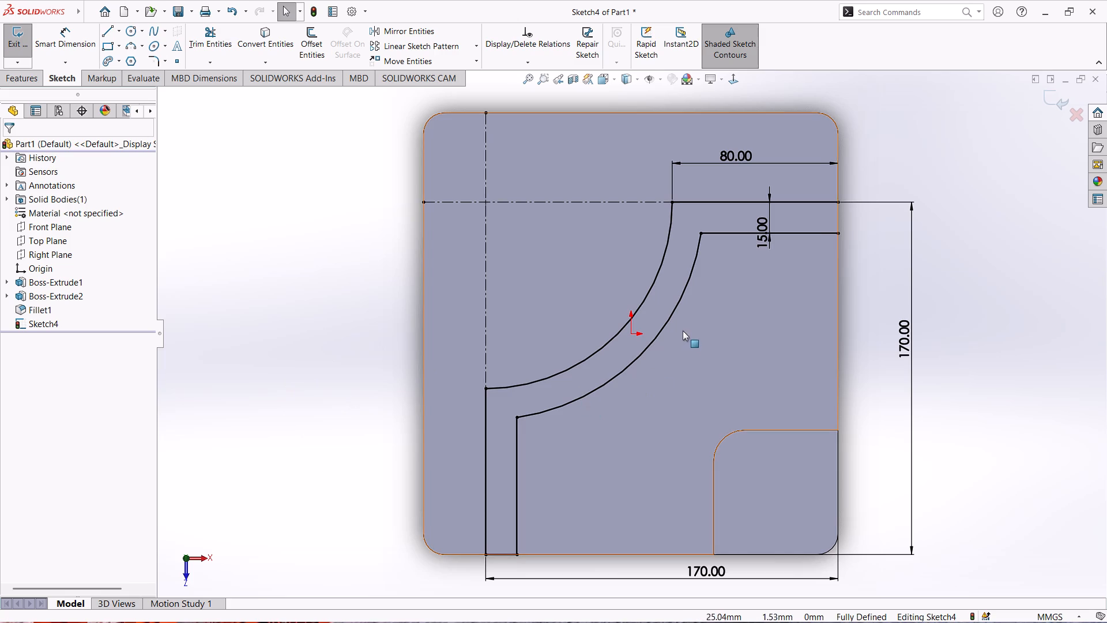
right_click_drag(288, 284, 238, 288)
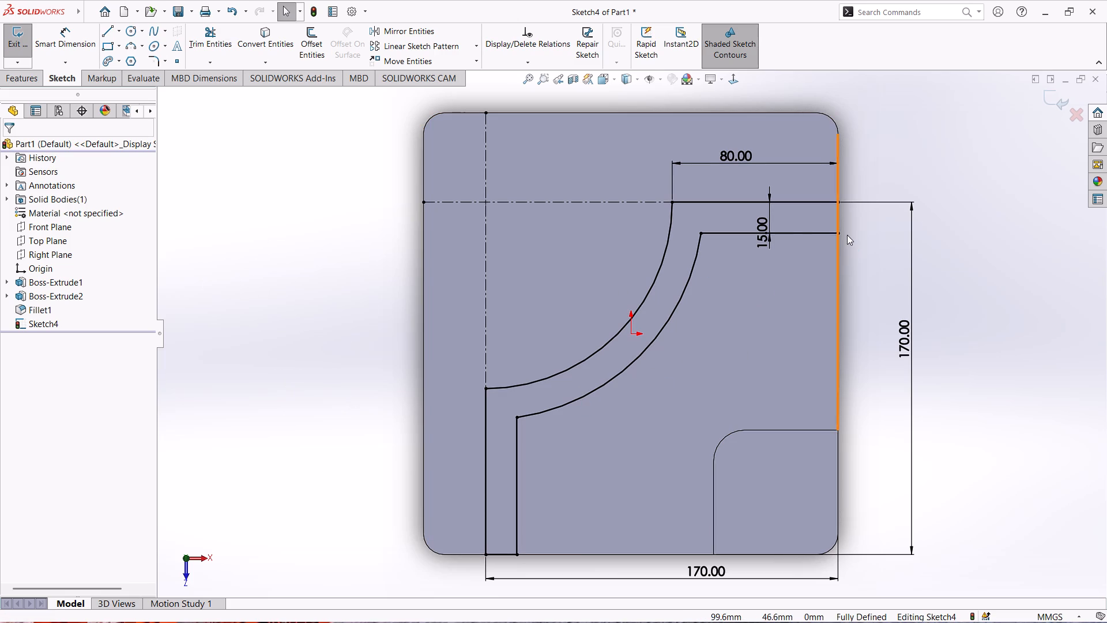
right_click_drag(376, 253, 284, 268)
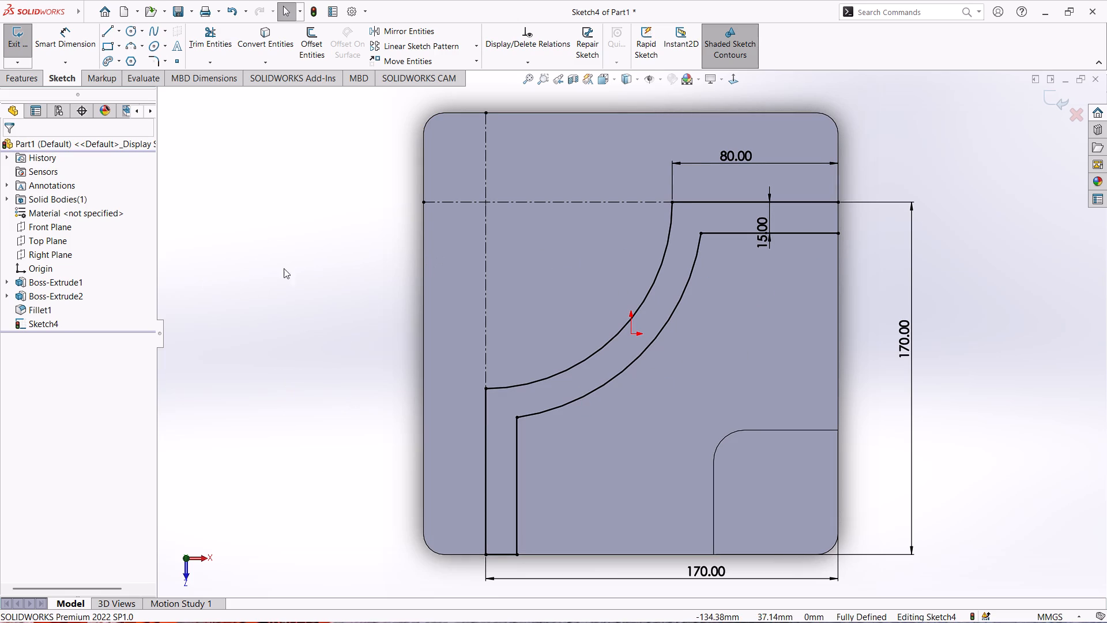
right_click_drag(284, 268, 258, 272)
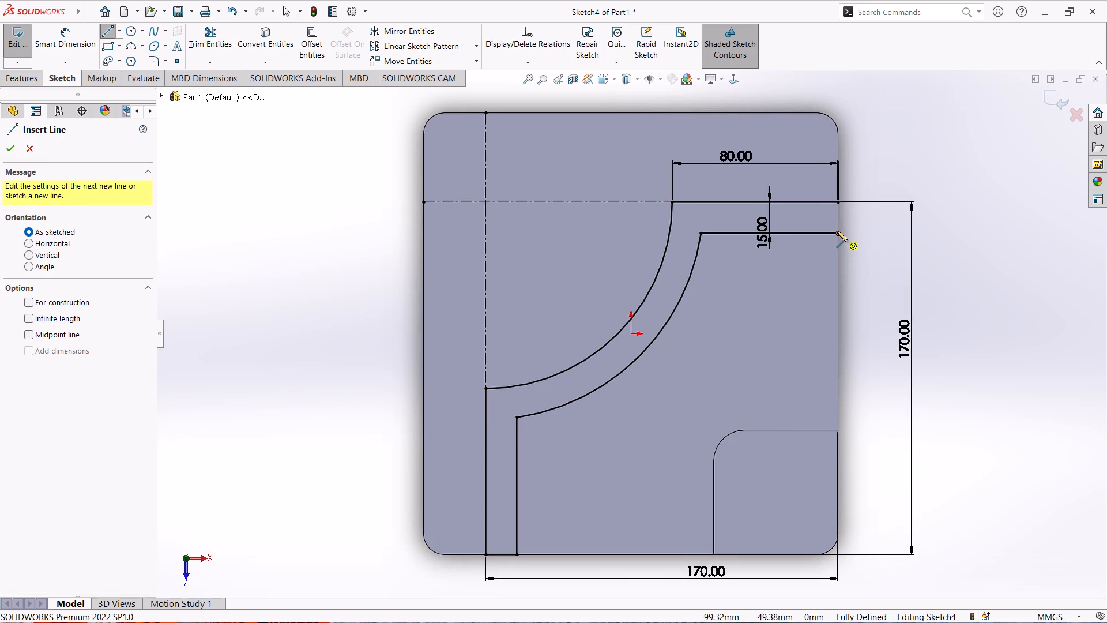
left_click(838, 233)
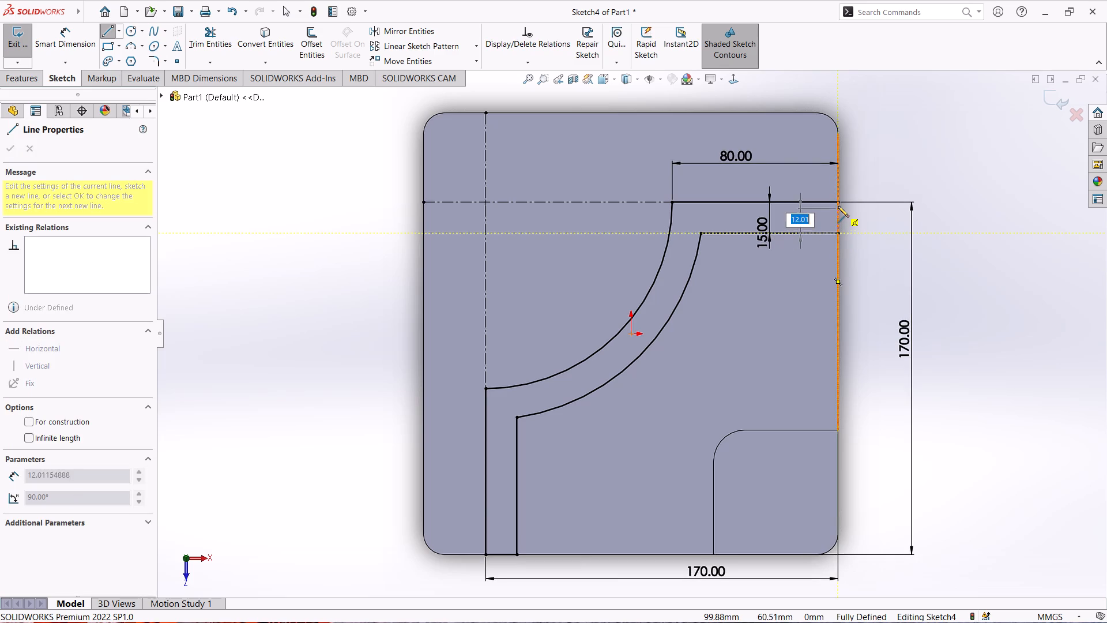
left_click(838, 202)
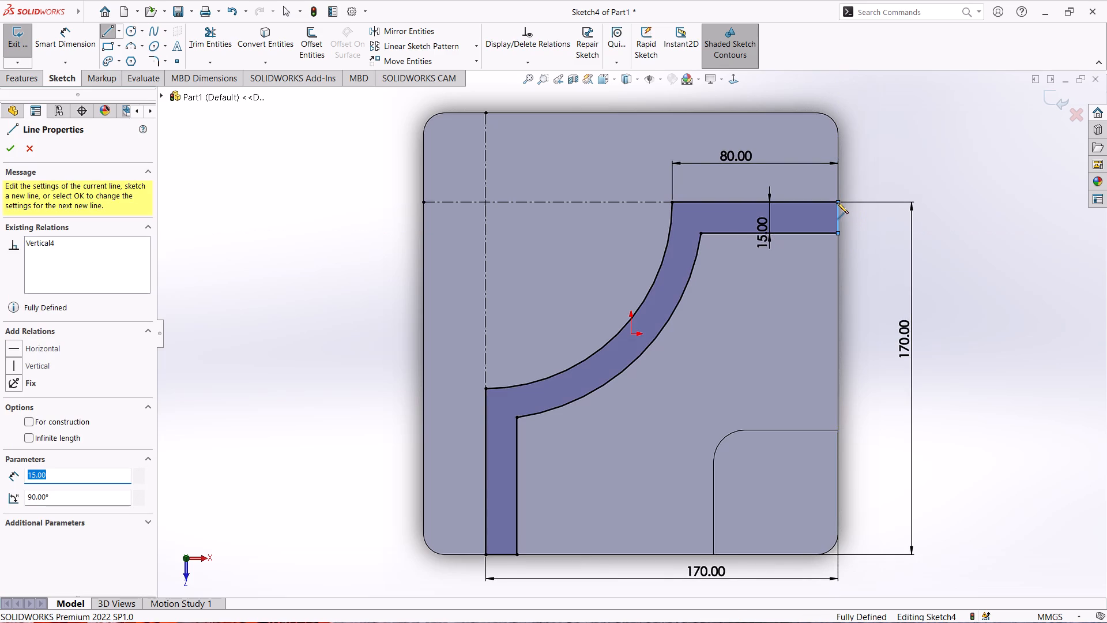
key("Escape")
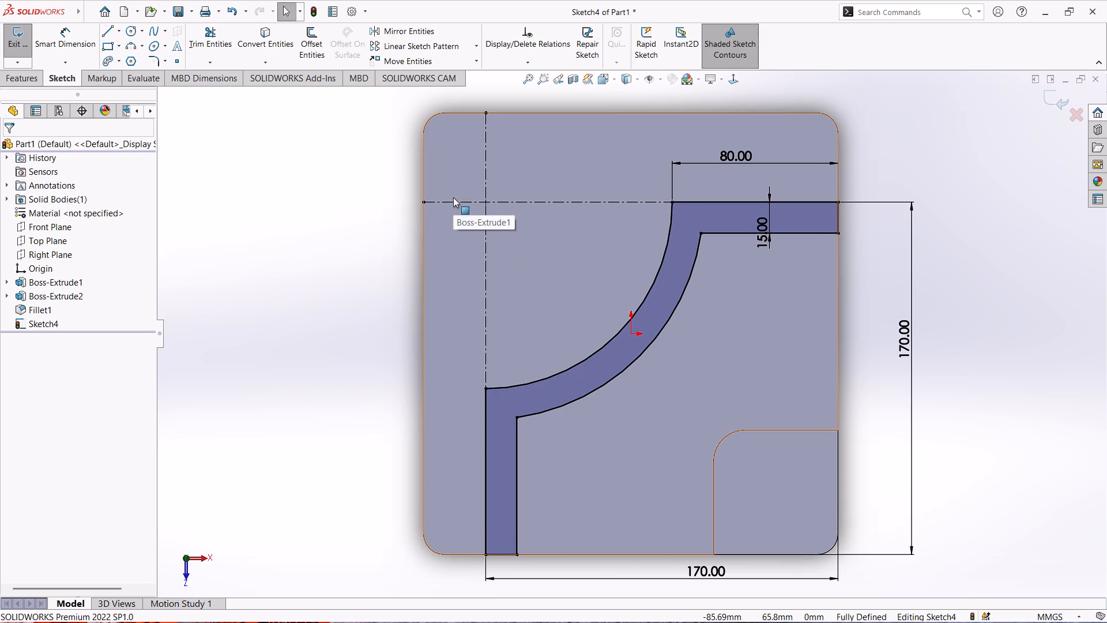
Exit the sketch and extrude the closed 15 mm curved wall profile 95 mm upward from the plate, merged with the body.
left_click(13, 39)
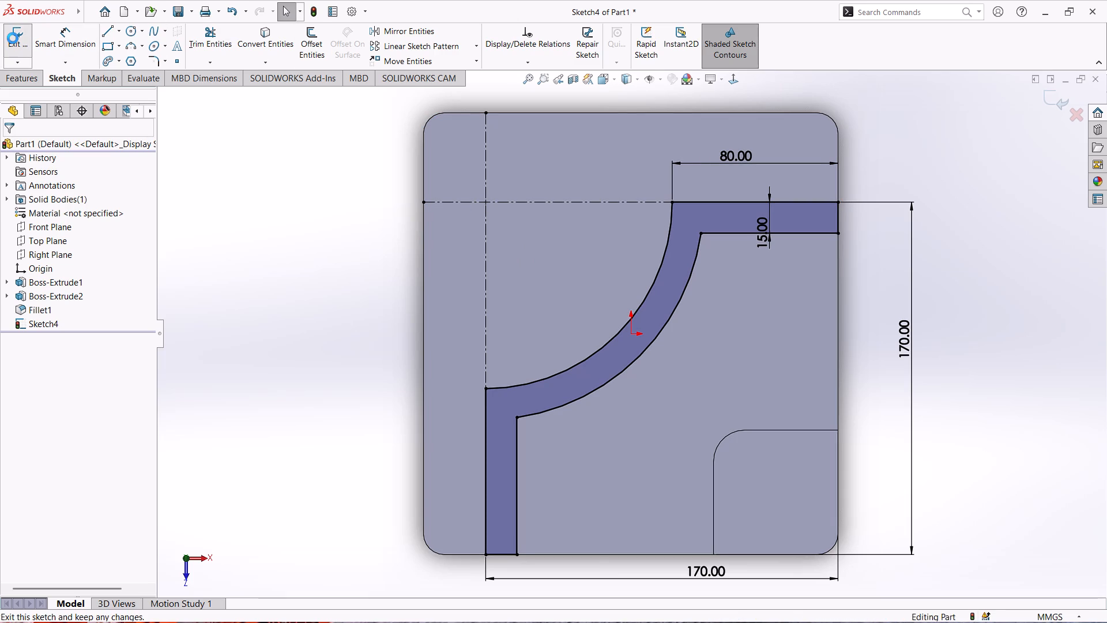
left_click(22, 41)
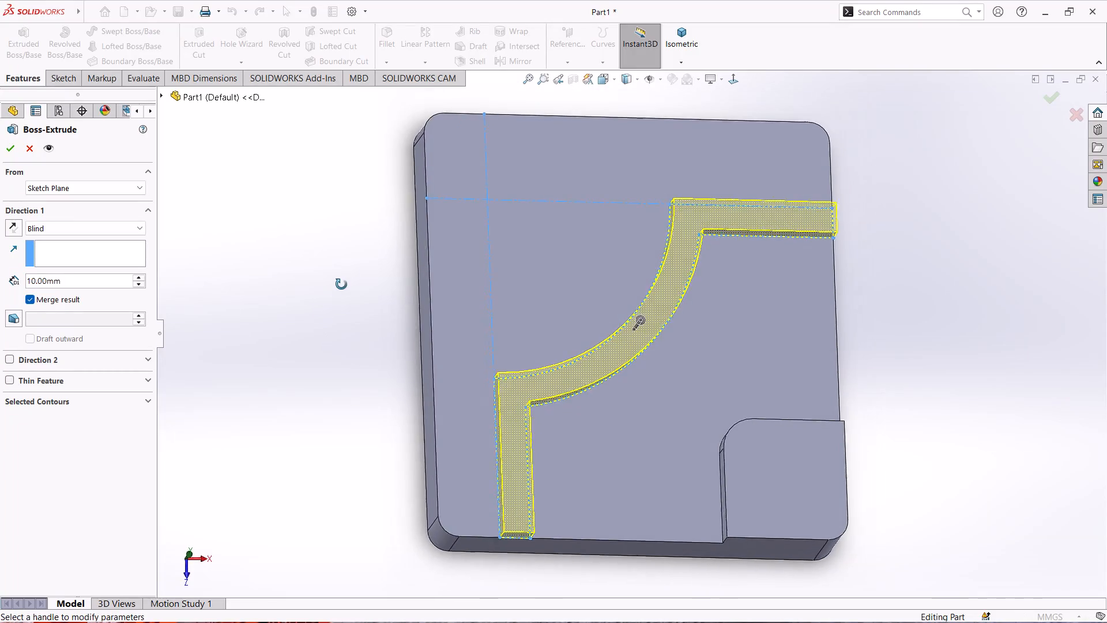
left_click_drag(82, 275, 36, 276)
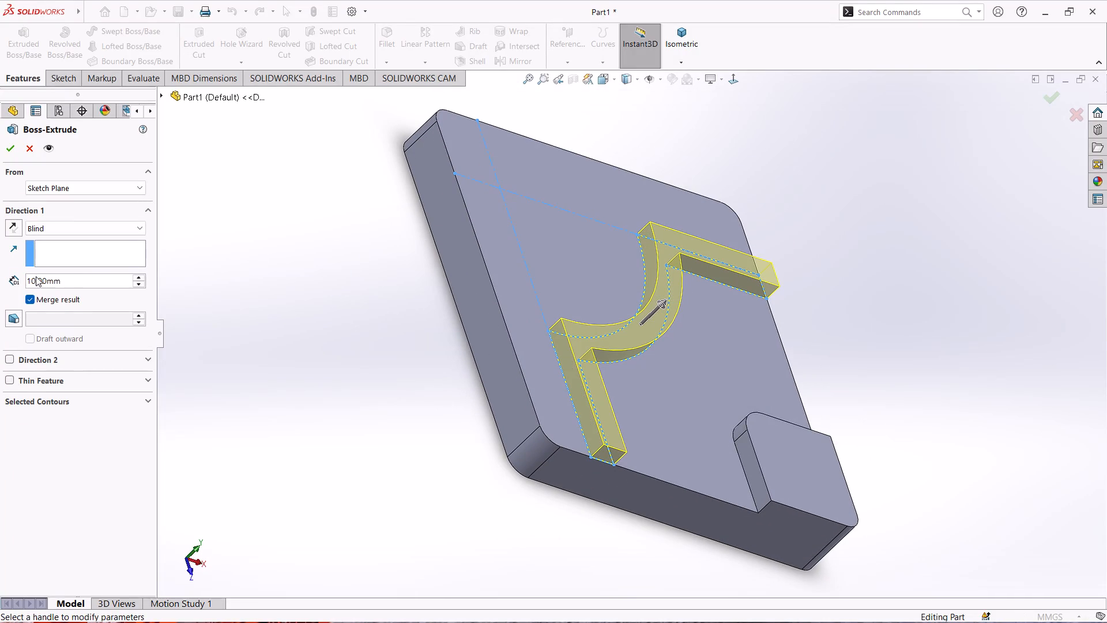
left_click_drag(36, 276, 16, 277)
left_click_drag(74, 282, 29, 280)
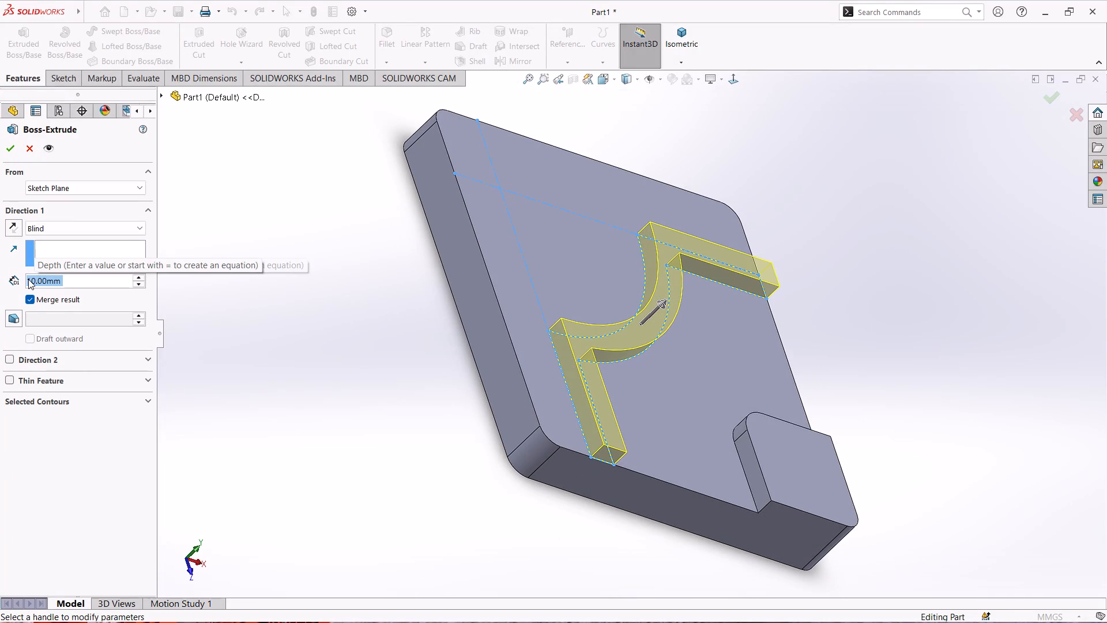
type("95")
key("Return")
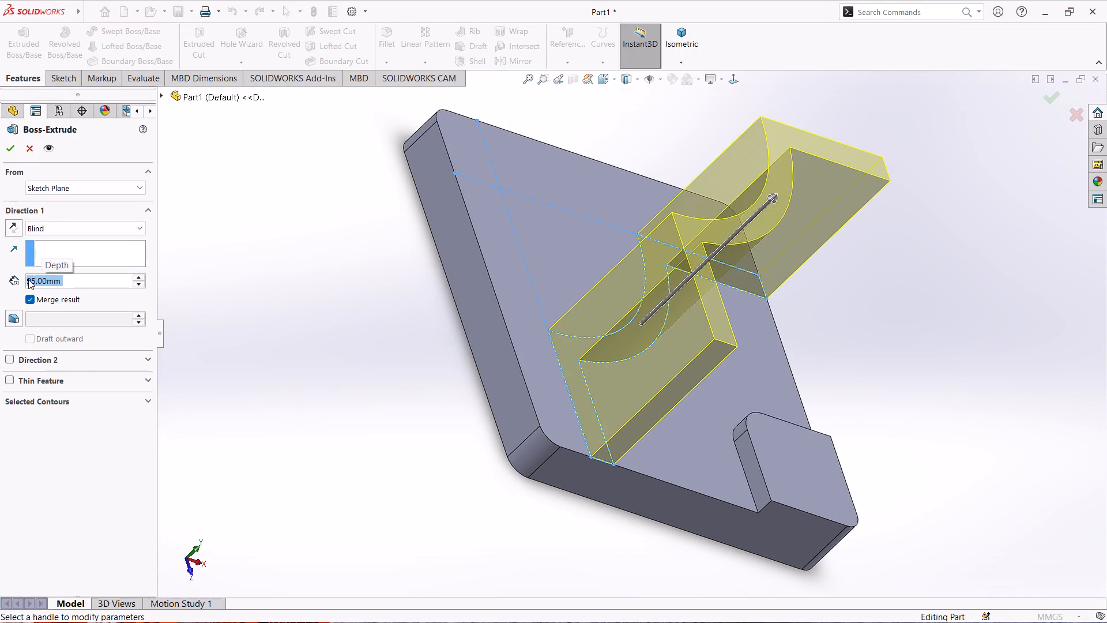
scroll(453, 352, "down", 2)
scroll(444, 350, "up", 2)
middle_click_drag(431, 352, 405, 330)
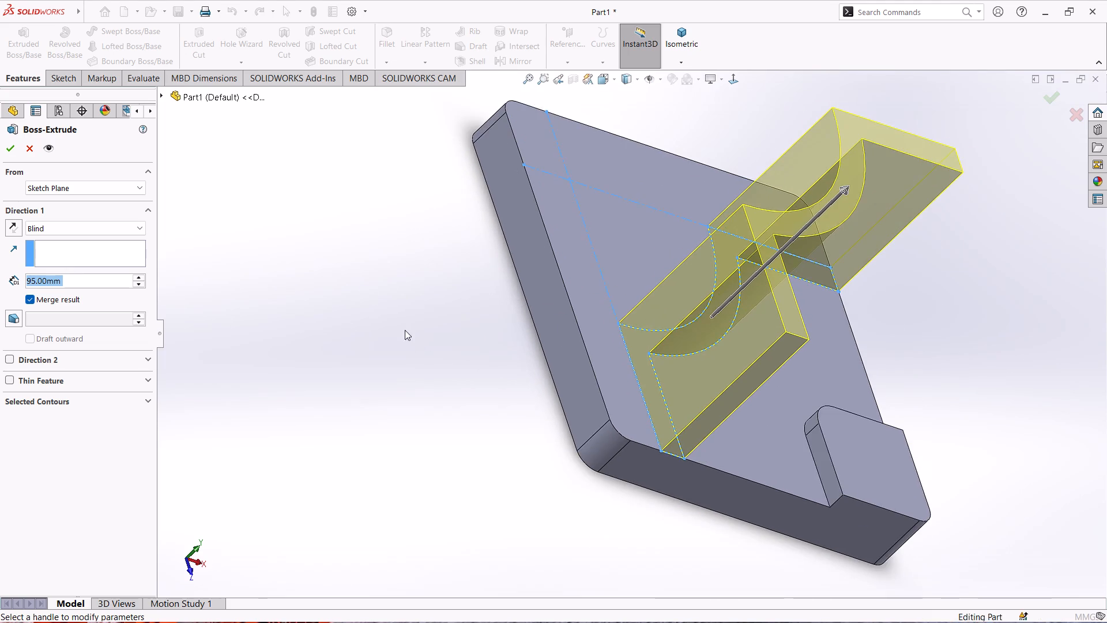
middle_click_drag(405, 330, 350, 287)
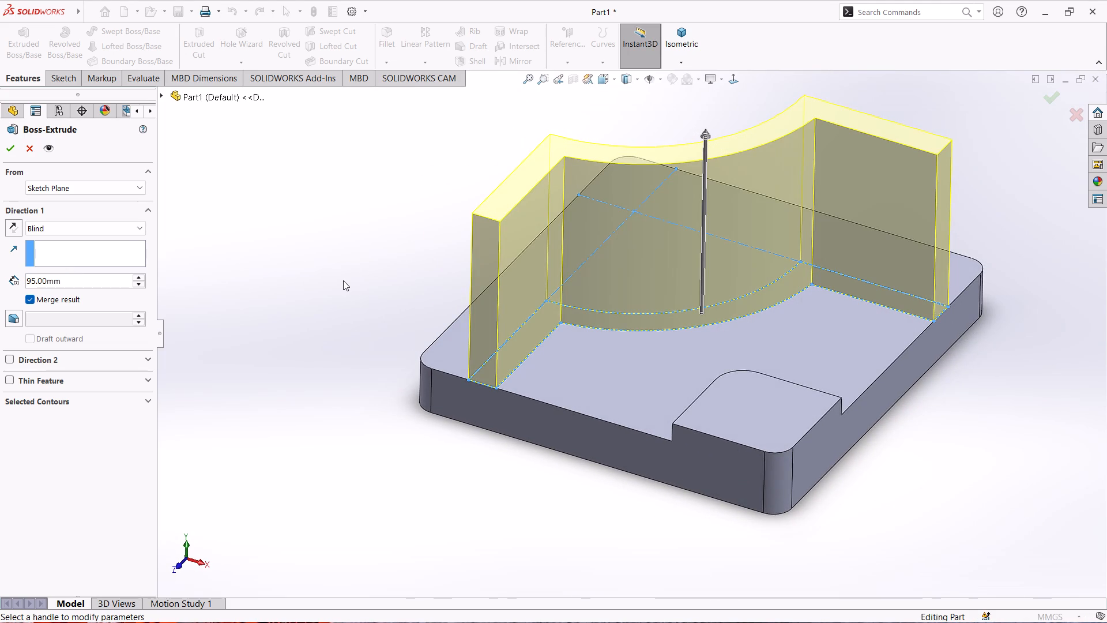
left_click(14, 155)
Examine the curved wall, plate and raised corner pad from several angles.
scroll(322, 305, "down", 1)
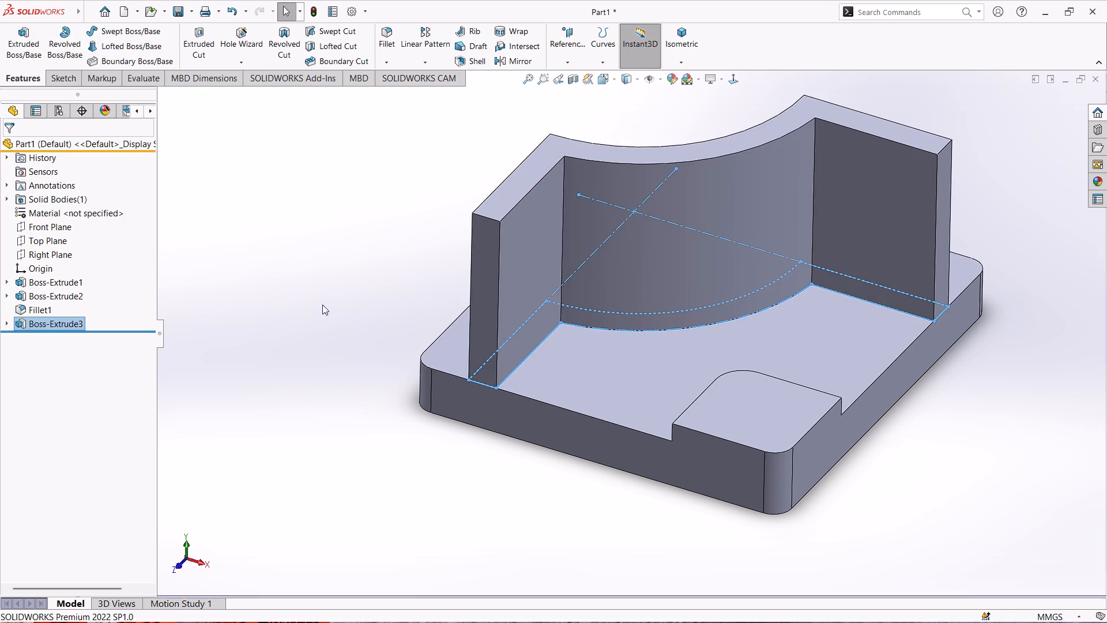
scroll(322, 305, "up", 2)
left_click(322, 303)
scroll(385, 248, "down", 2)
scroll(393, 240, "up", 3)
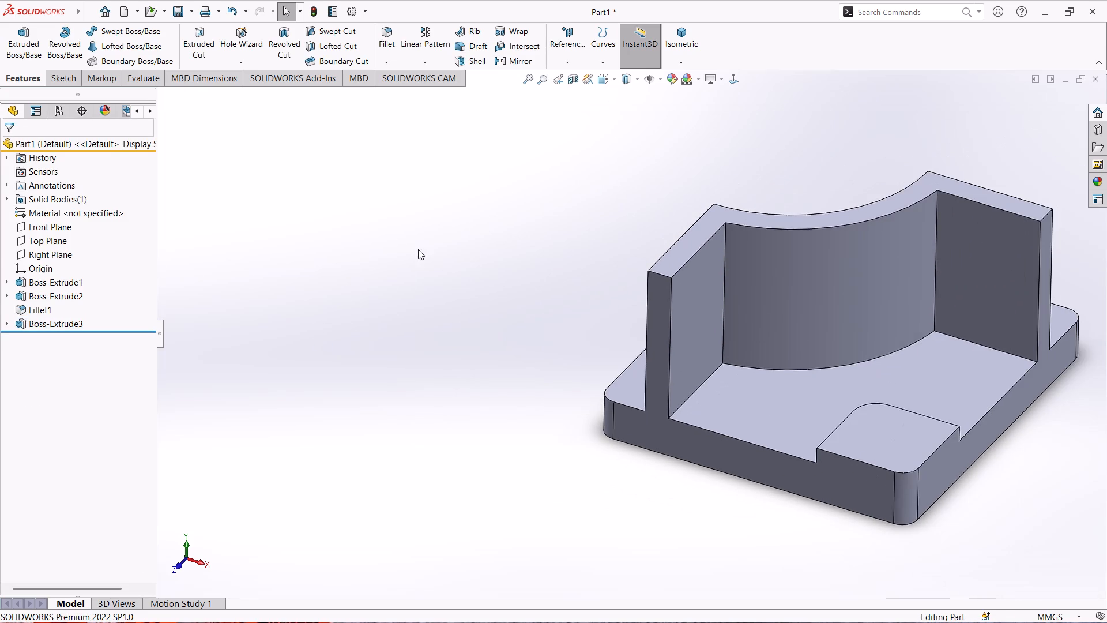
scroll(644, 305, "down", 2)
scroll(643, 305, "up", 6)
scroll(602, 305, "down", 2)
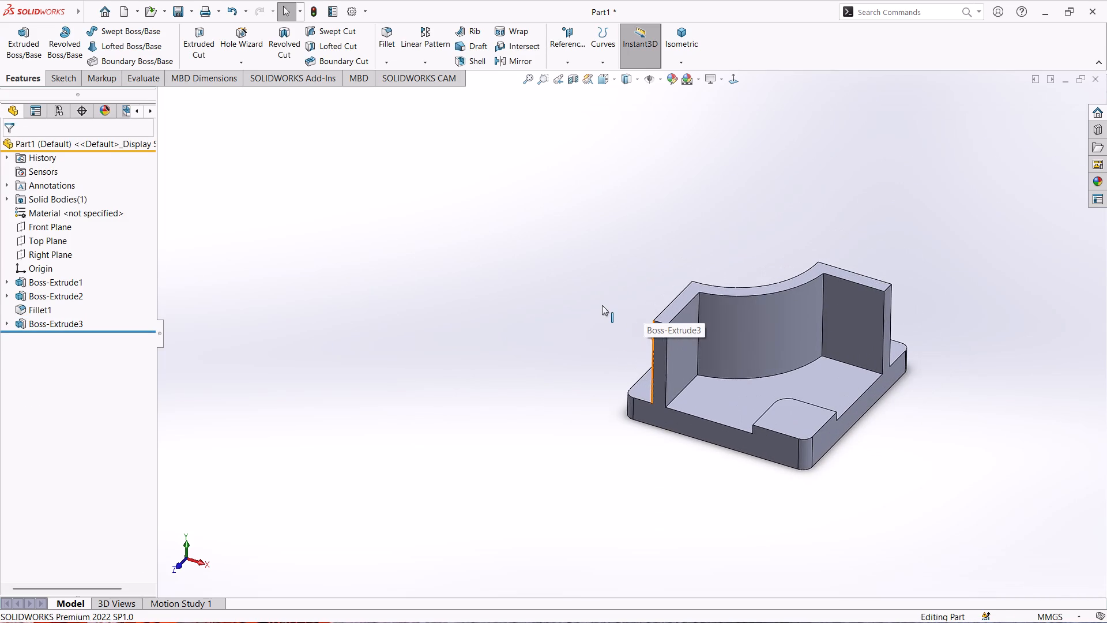
scroll(883, 387, "down", 3)
scroll(882, 387, "up", 3)
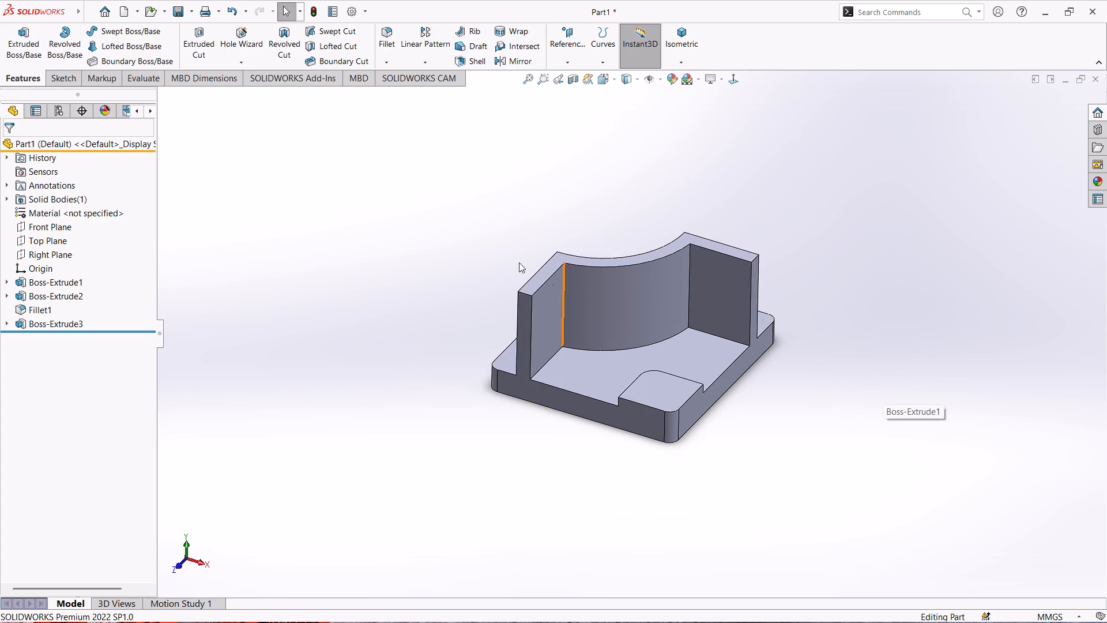
middle_click_drag(430, 224, 474, 202)
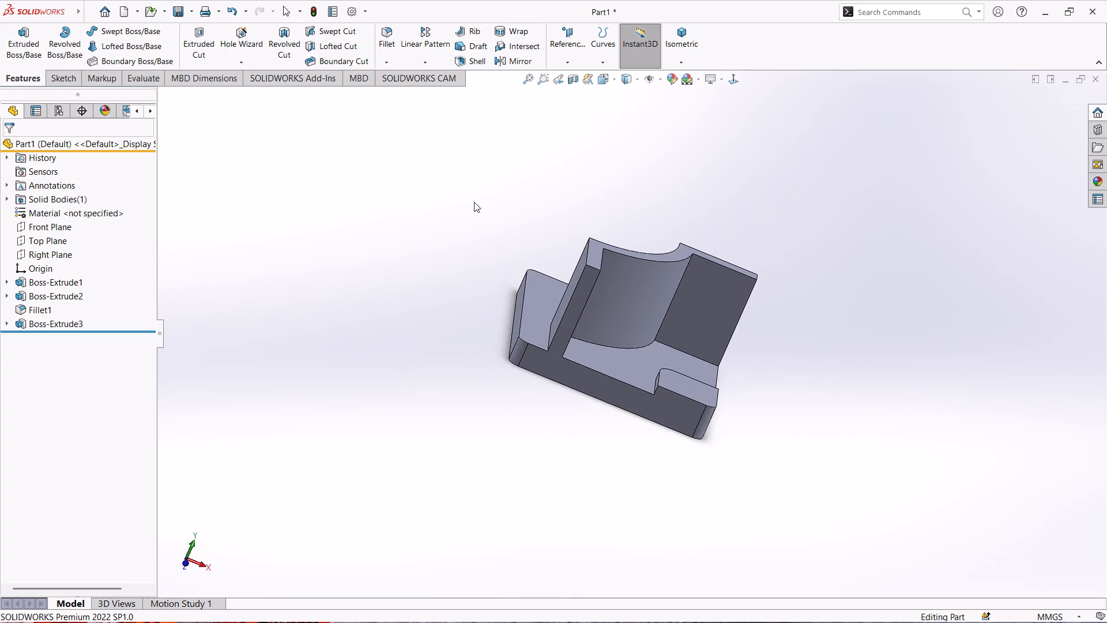
scroll(656, 321, "down", 1)
scroll(705, 341, "up", 1)
middle_click_drag(848, 386, 810, 335)
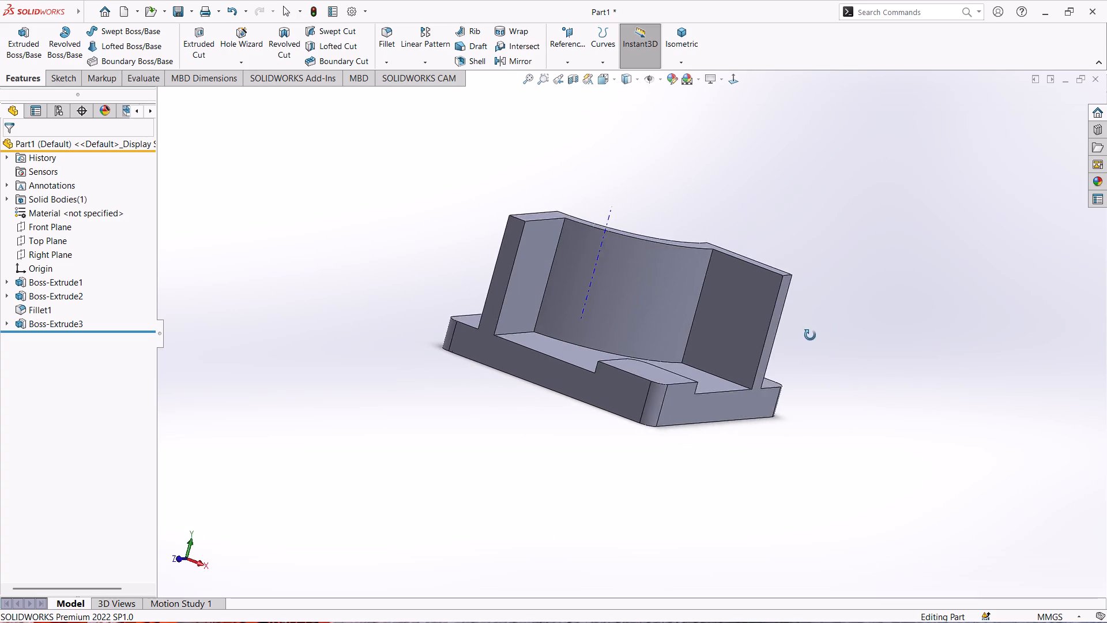
middle_click_drag(810, 335, 828, 367)
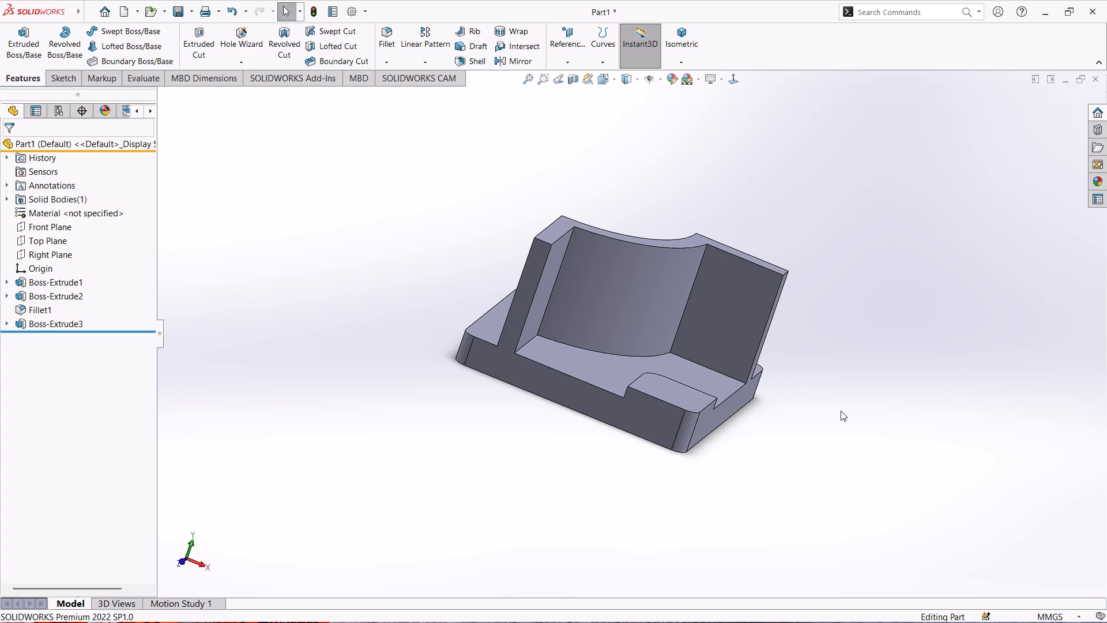
Save the part as "lead screw bracket" in the SolidWorks folder on the Desktop.
key("ctrl+s")
type("lead")
key("space")
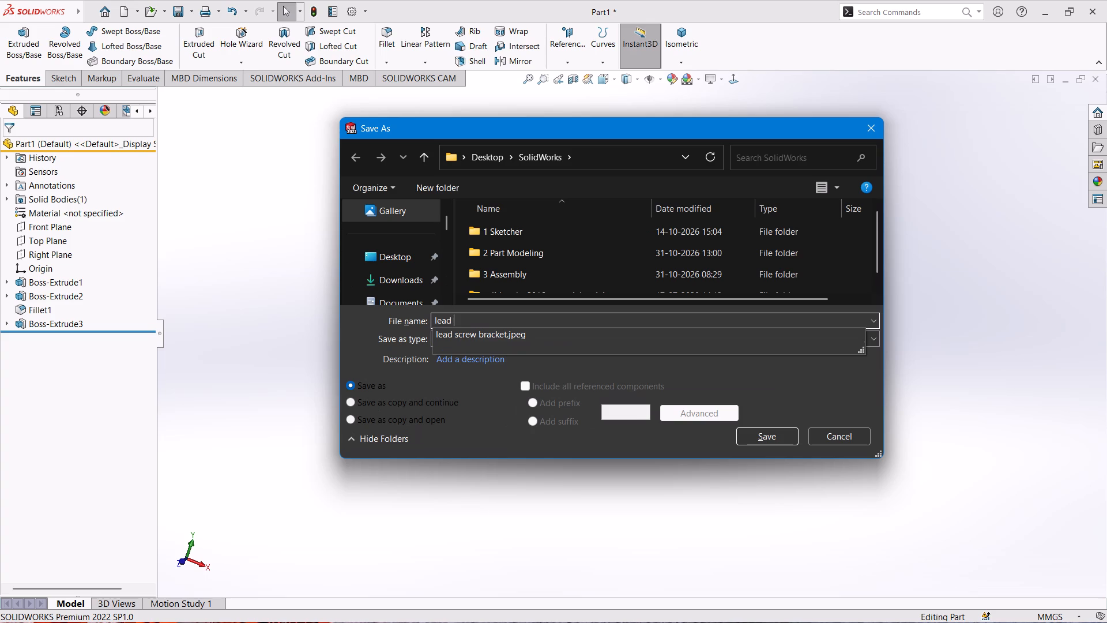
left_click(476, 332)
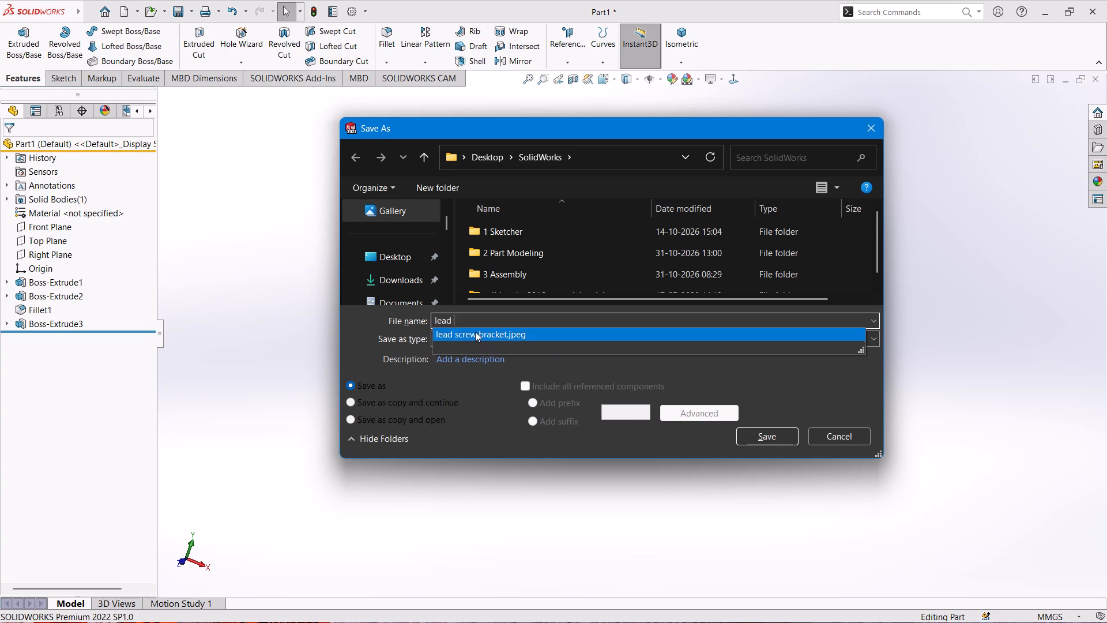
left_click(541, 322)
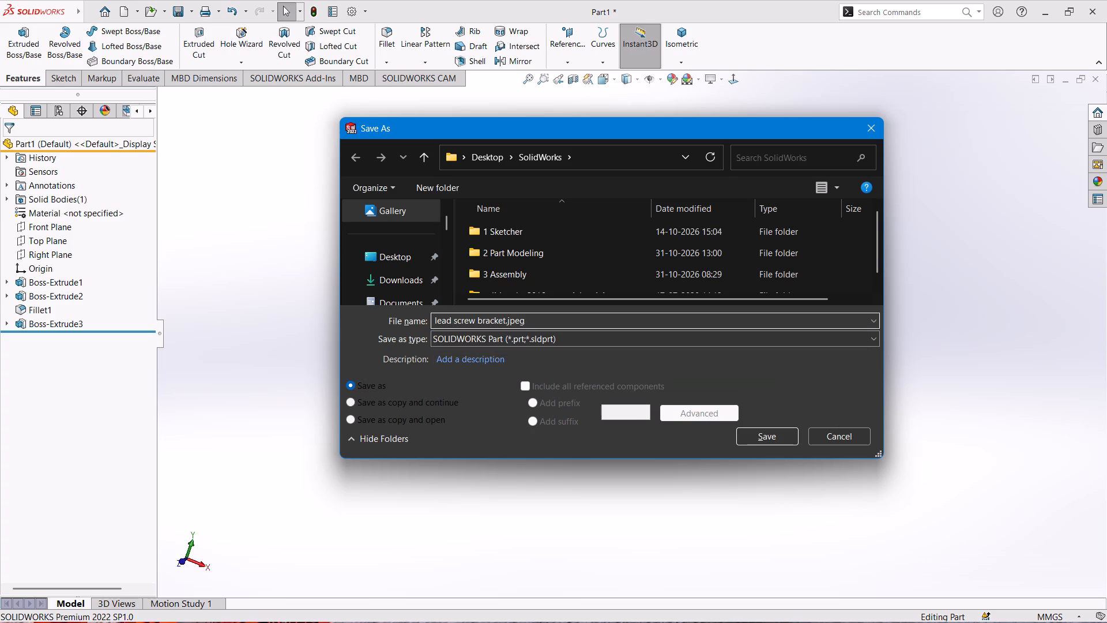
key("BackSpace")
key("BackSpace")
key("BackSpace")
key("BackSpace")
key("BackSpace")
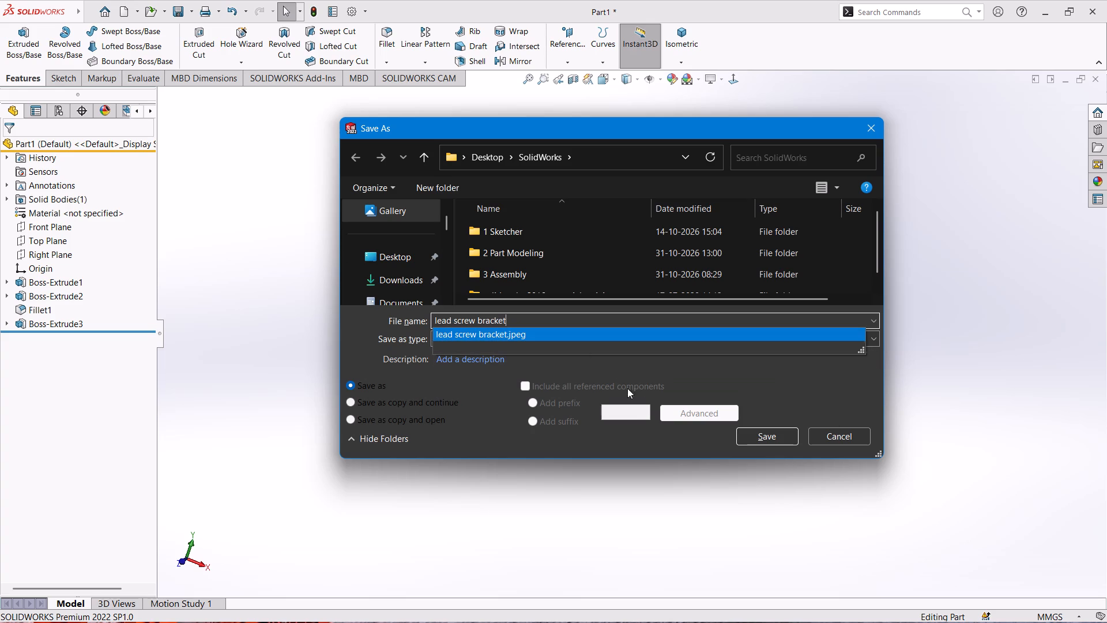
left_click(765, 438)
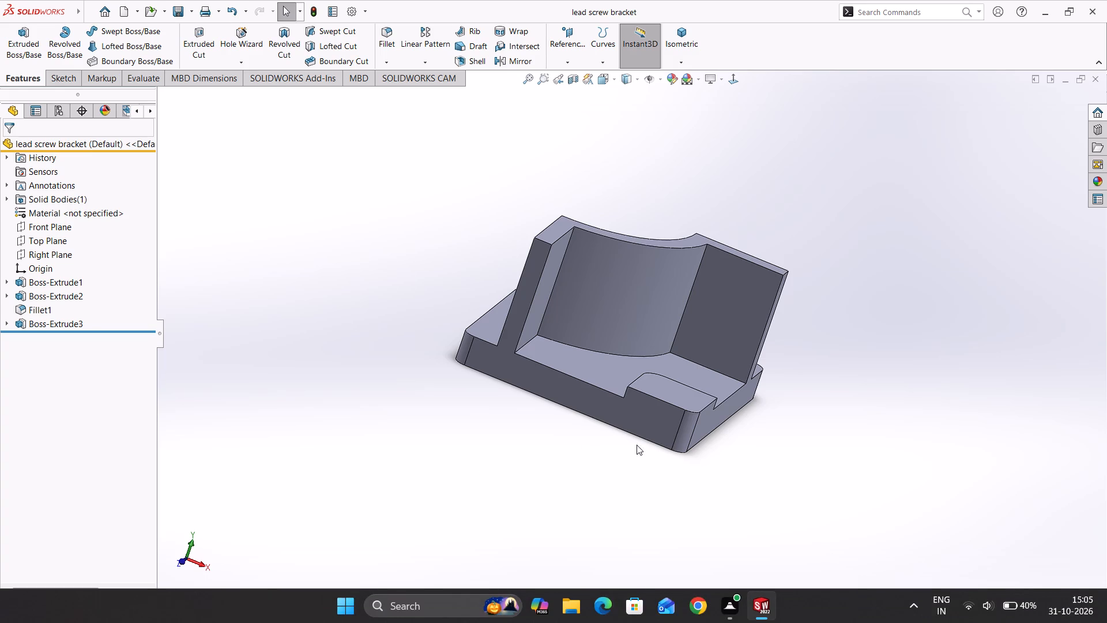
Sketch a 70 mm diameter circle on the wall's flat front end face, centred on the midpoint of its top edge.
left_click(611, 408)
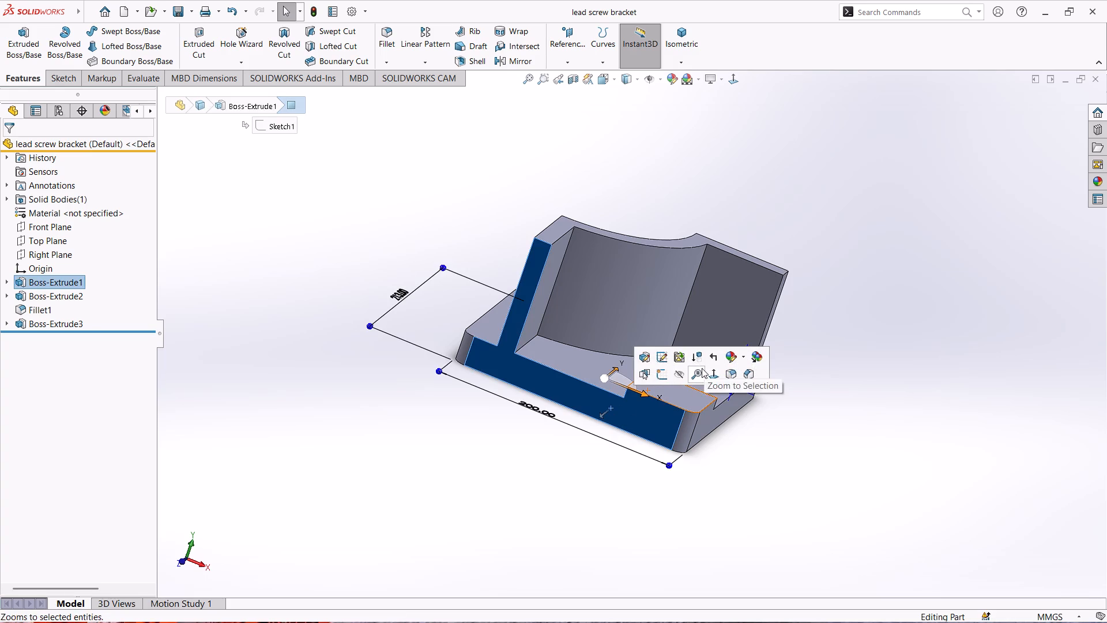
left_click(661, 373)
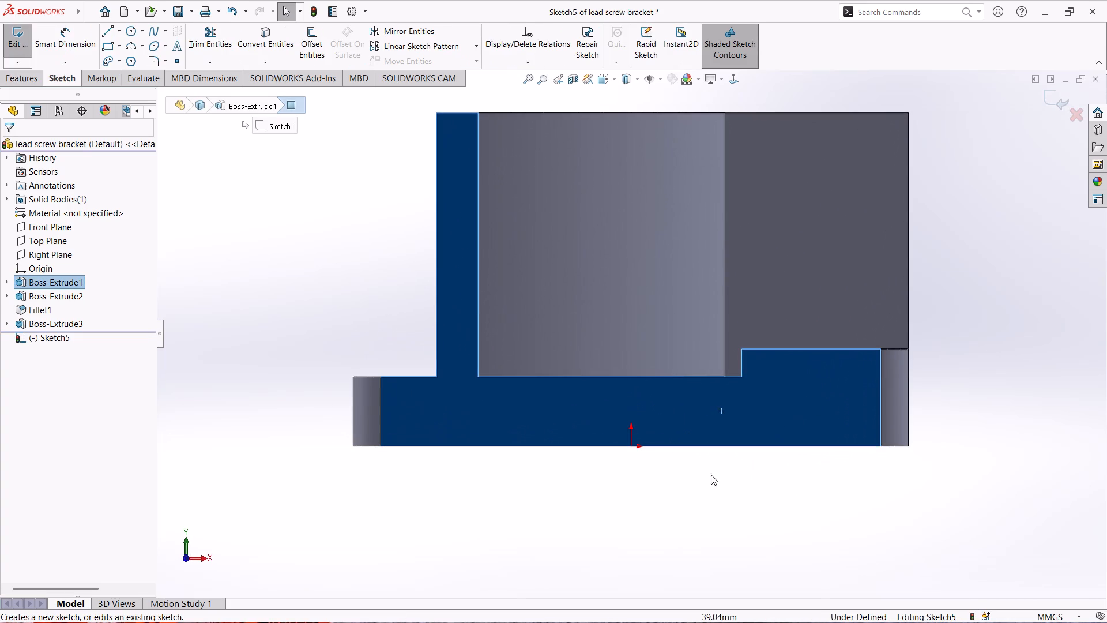
right_click_drag(307, 275, 363, 245)
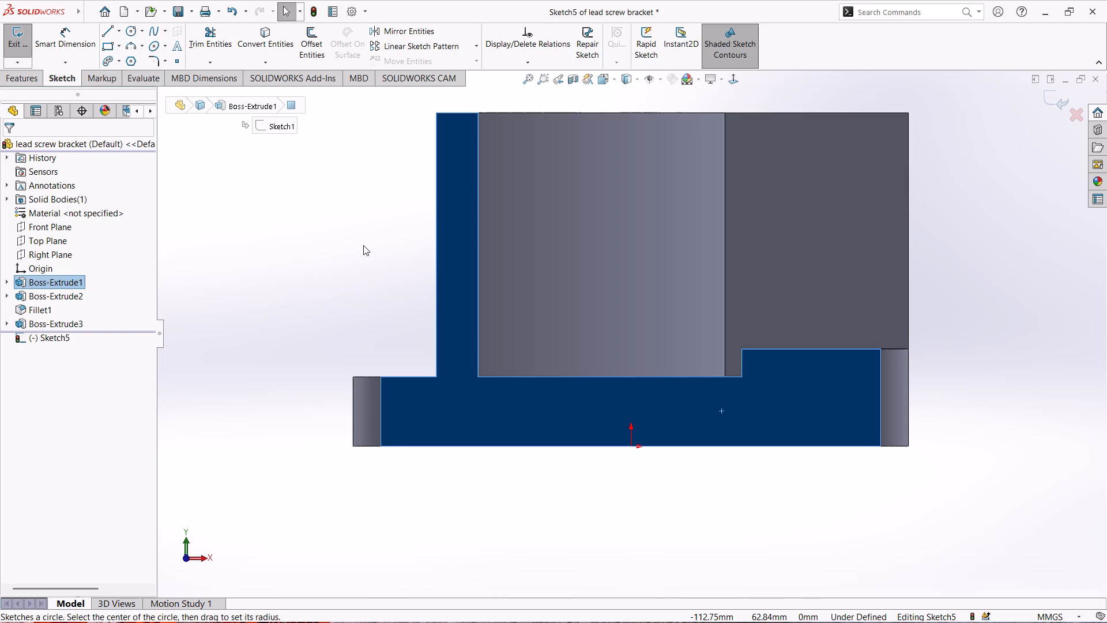
right_click_drag(363, 245, 366, 245)
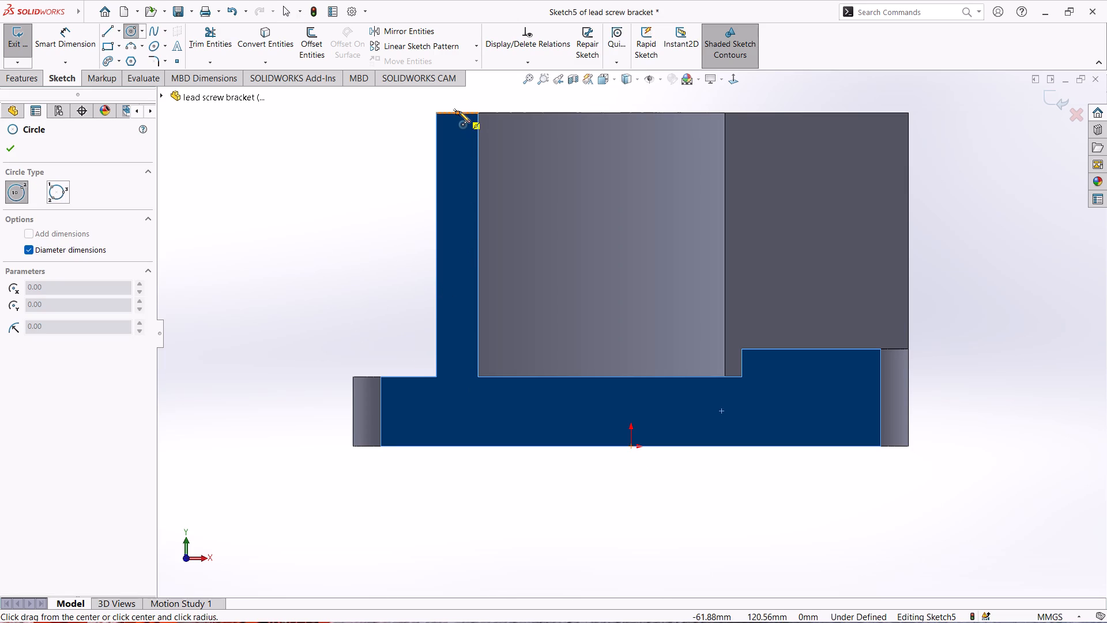
left_click(457, 111)
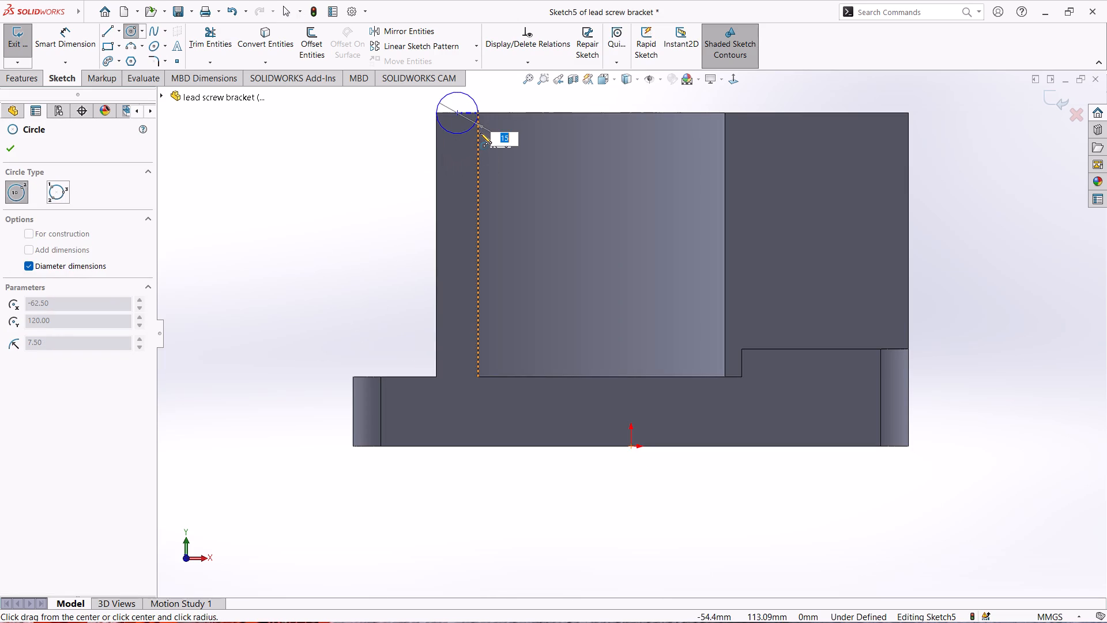
type("70")
key("Return")
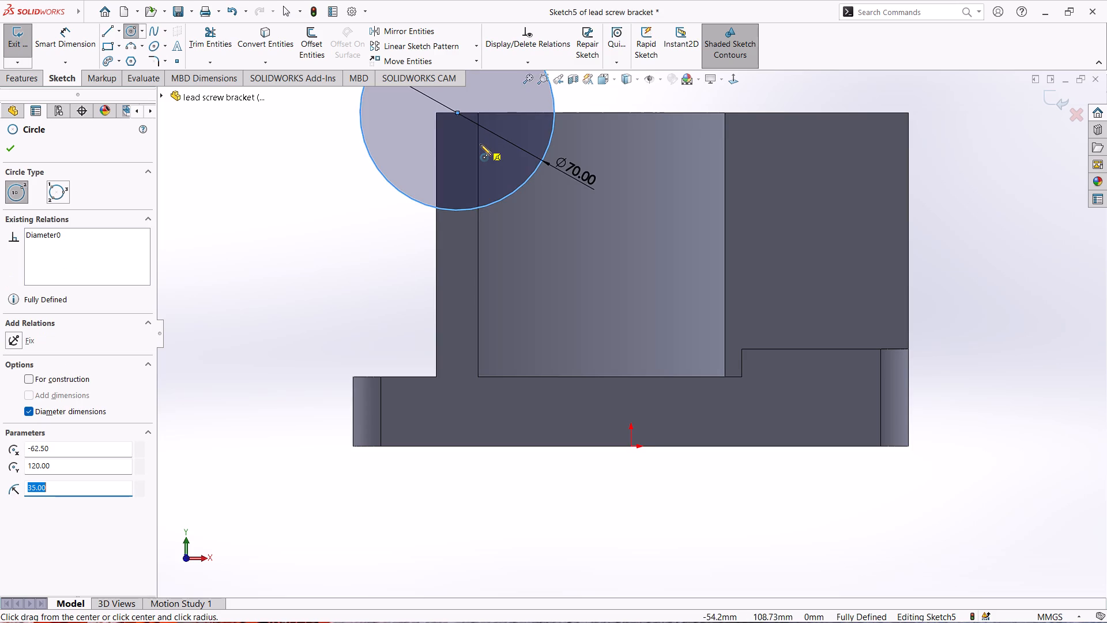
scroll(603, 148, "down", 2)
scroll(603, 148, "up", 4)
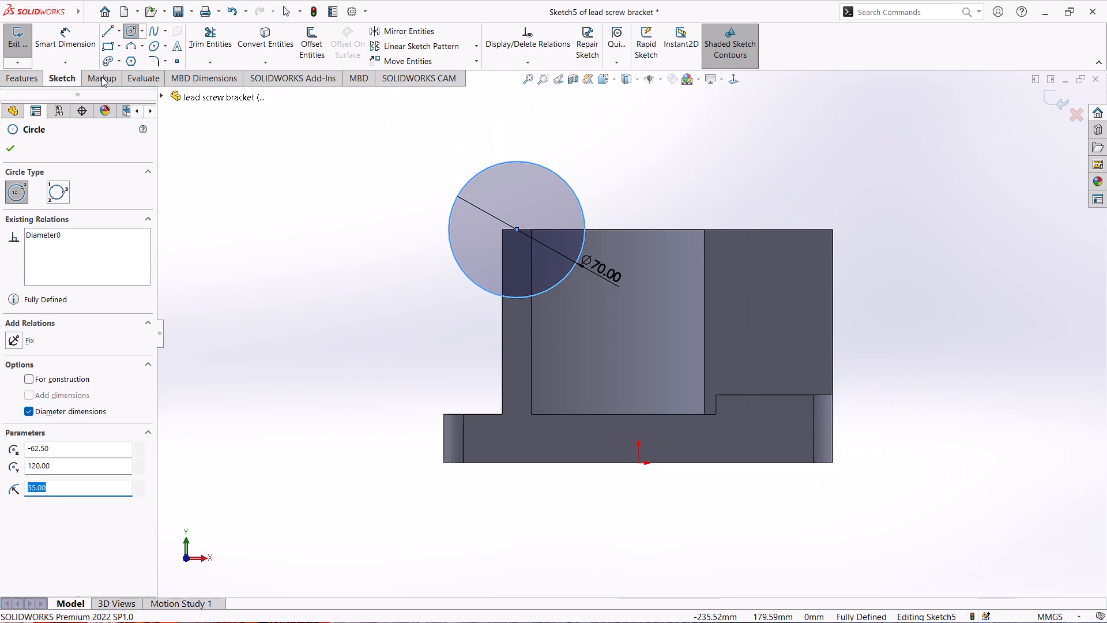
left_click(17, 37)
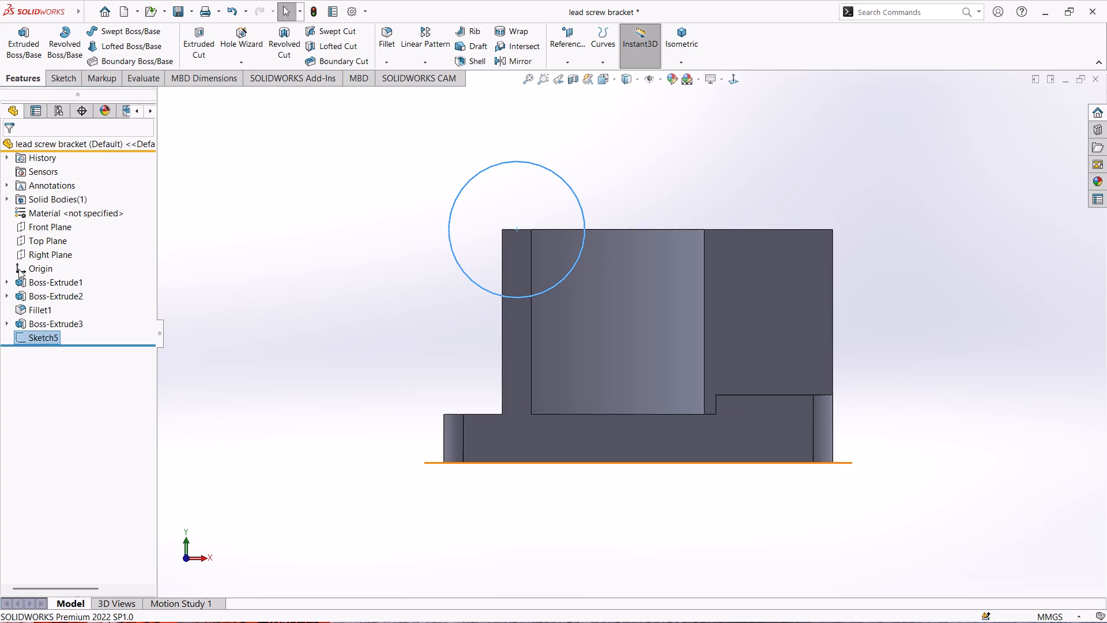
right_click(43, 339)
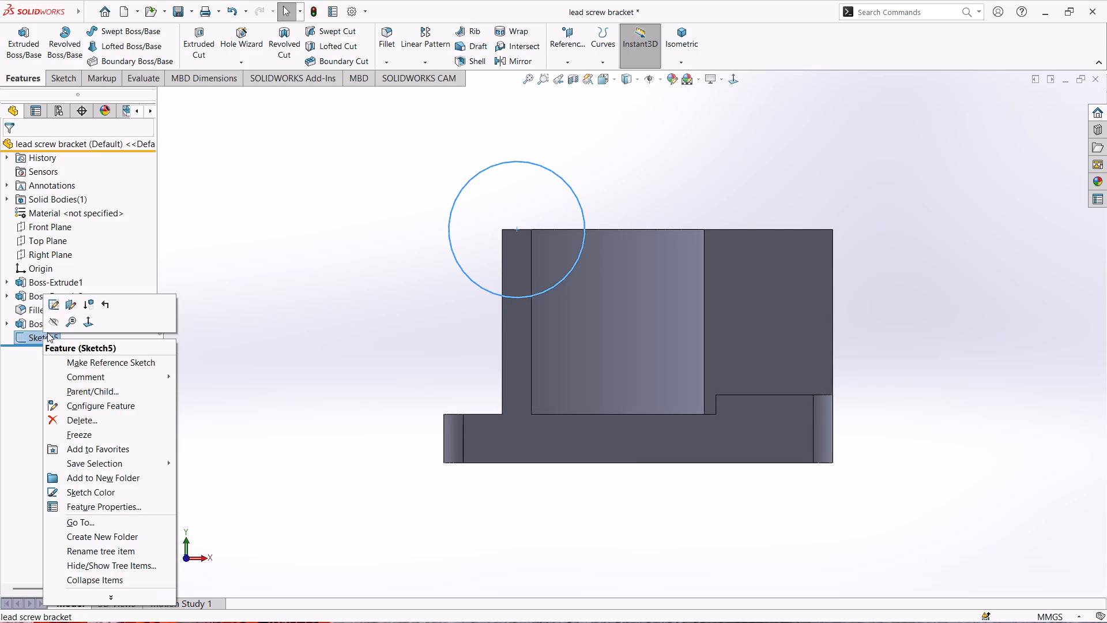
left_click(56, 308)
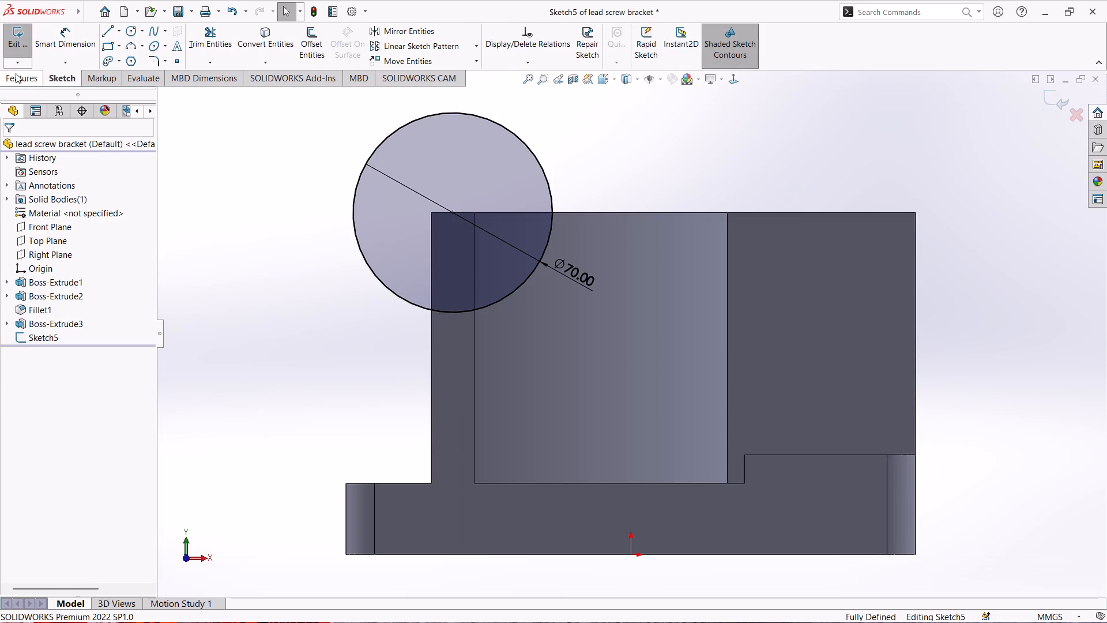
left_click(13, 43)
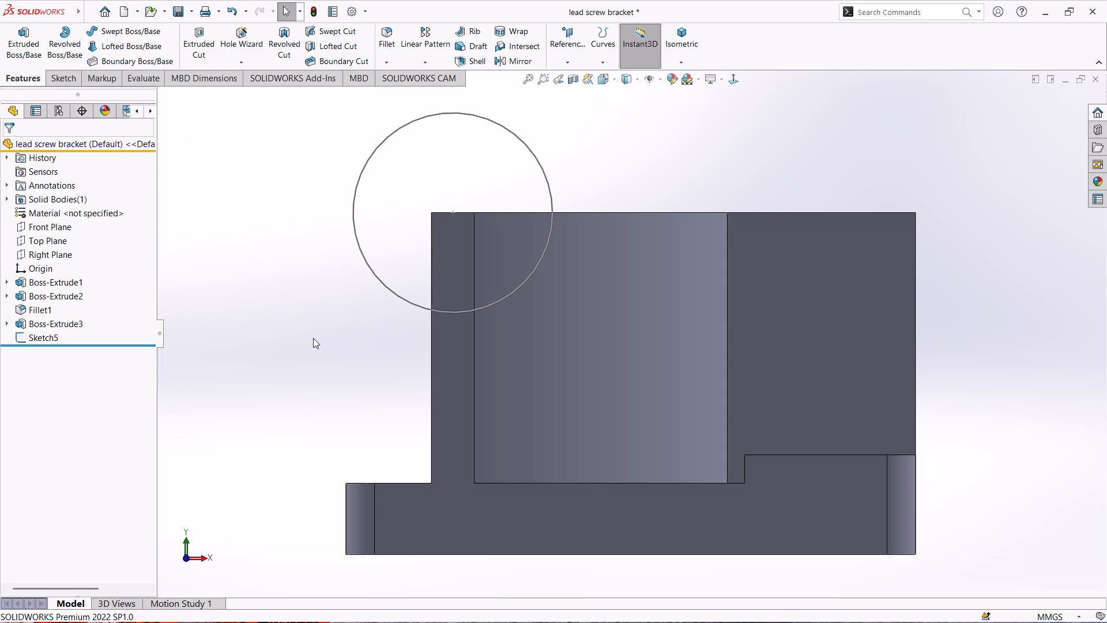
Extrude the 70 mm circle 10 mm outward and 120 mm in the second direction, merged with the body.
scroll(602, 386, "down", 1)
scroll(602, 386, "up", 6)
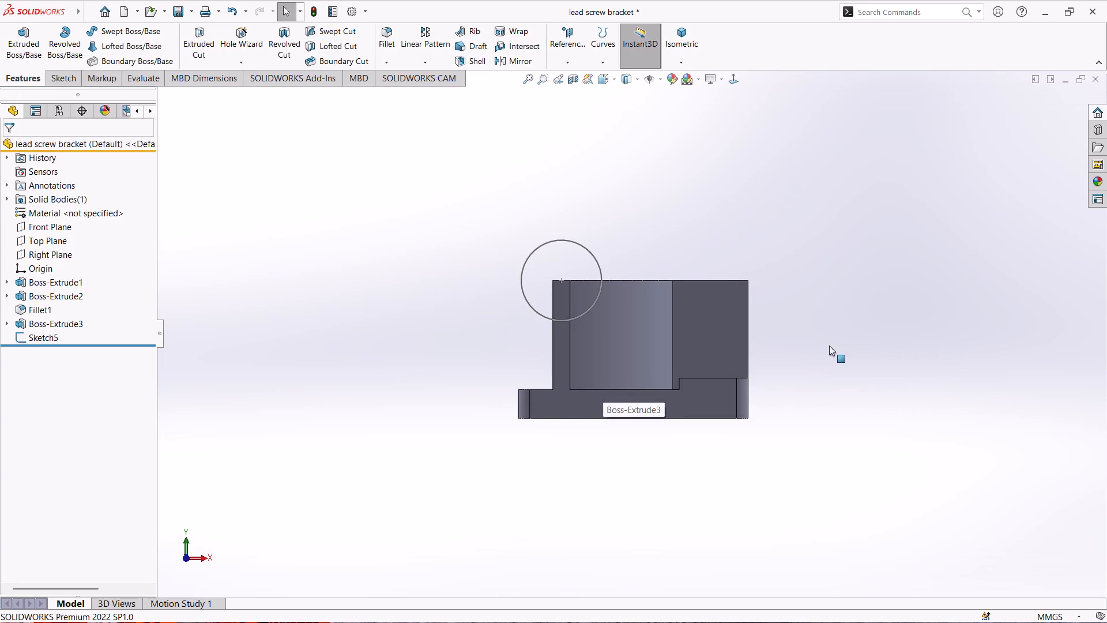
middle_click_drag(831, 343, 788, 391)
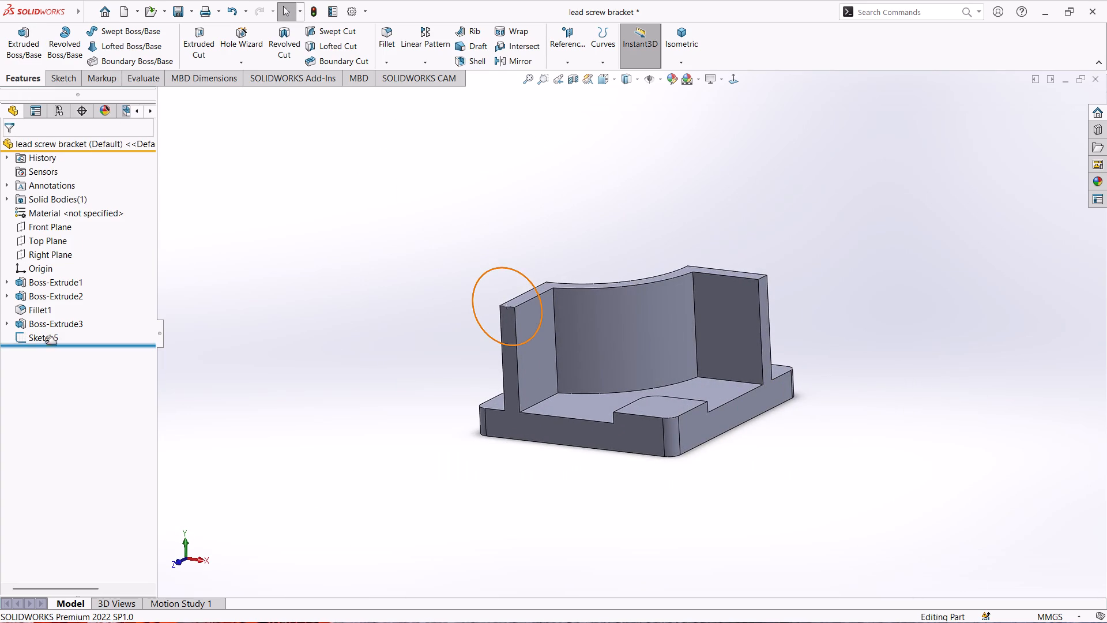
left_click(43, 339)
left_click(29, 47)
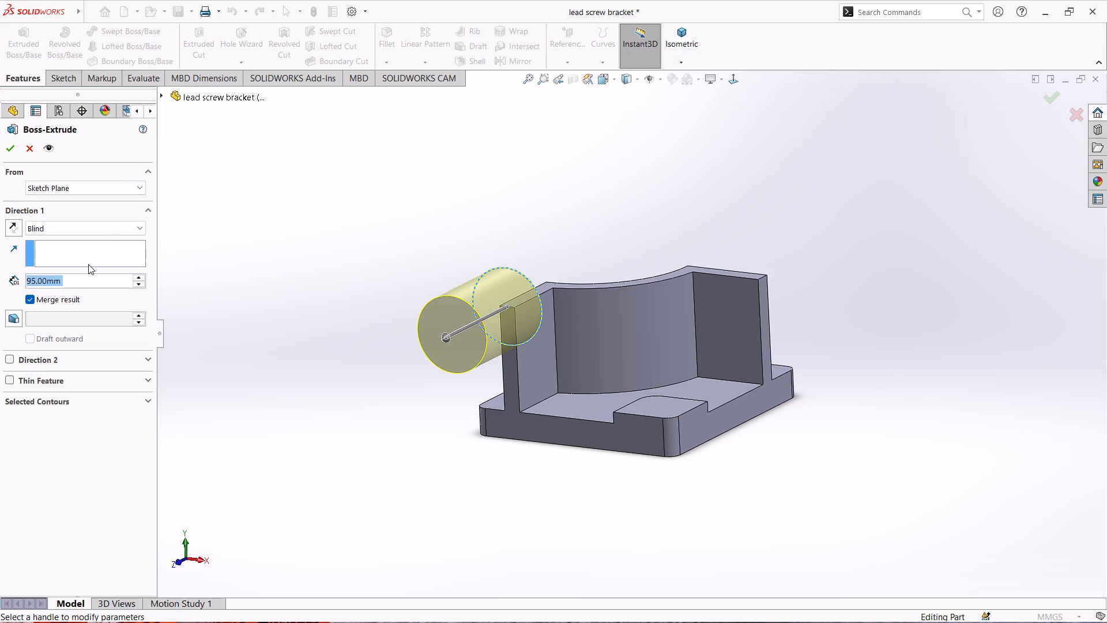
type("10")
key("Return")
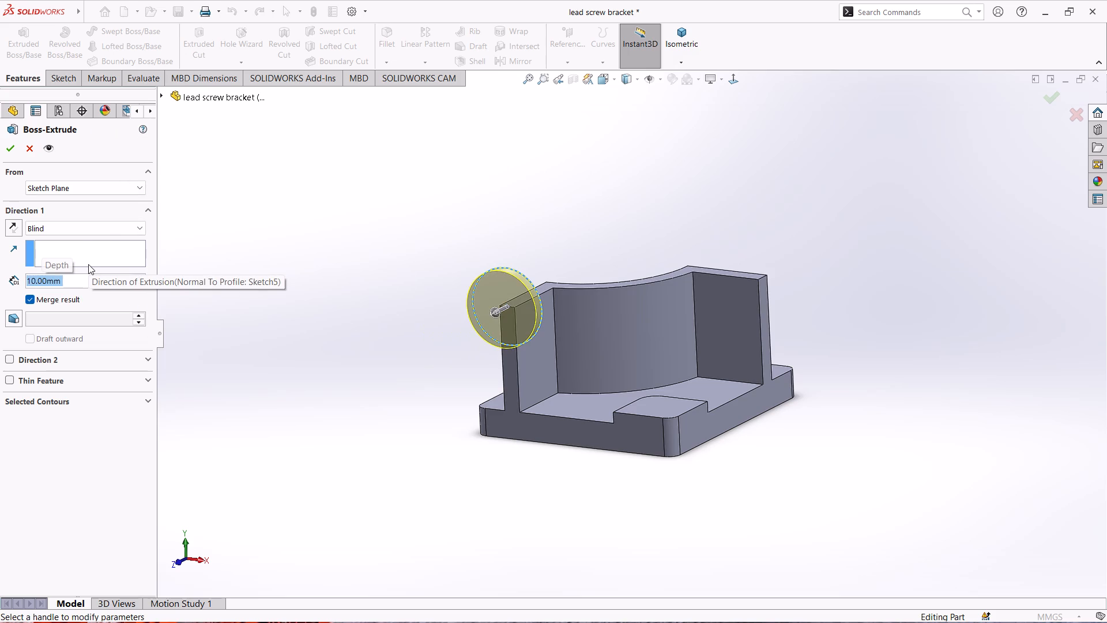
left_click(4, 358)
left_click(10, 357)
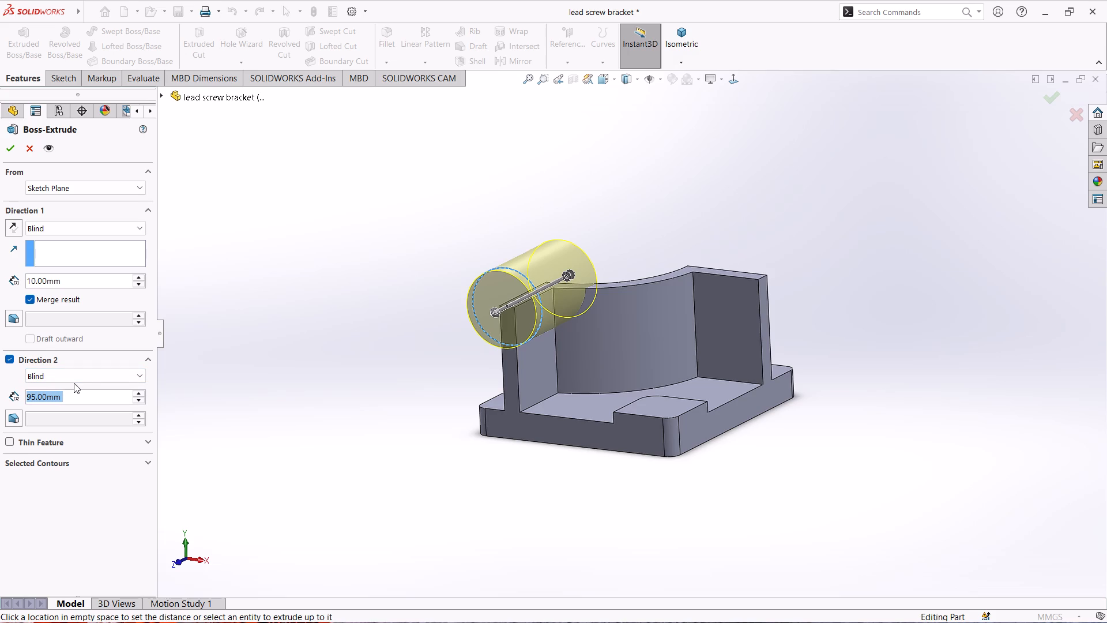
type("120")
key("Return")
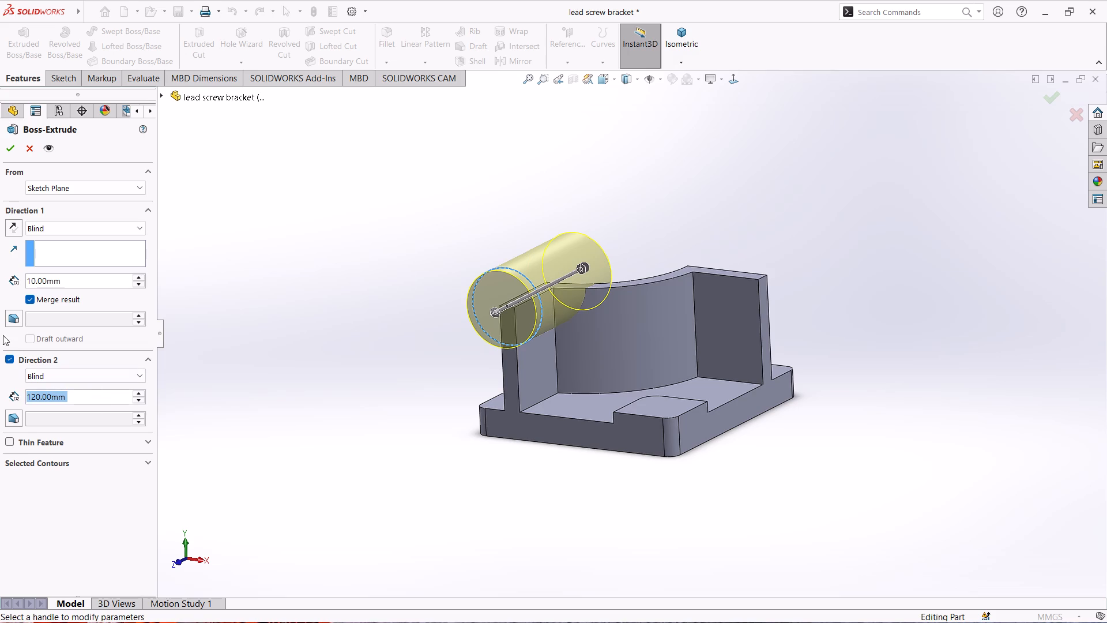
left_click(6, 146)
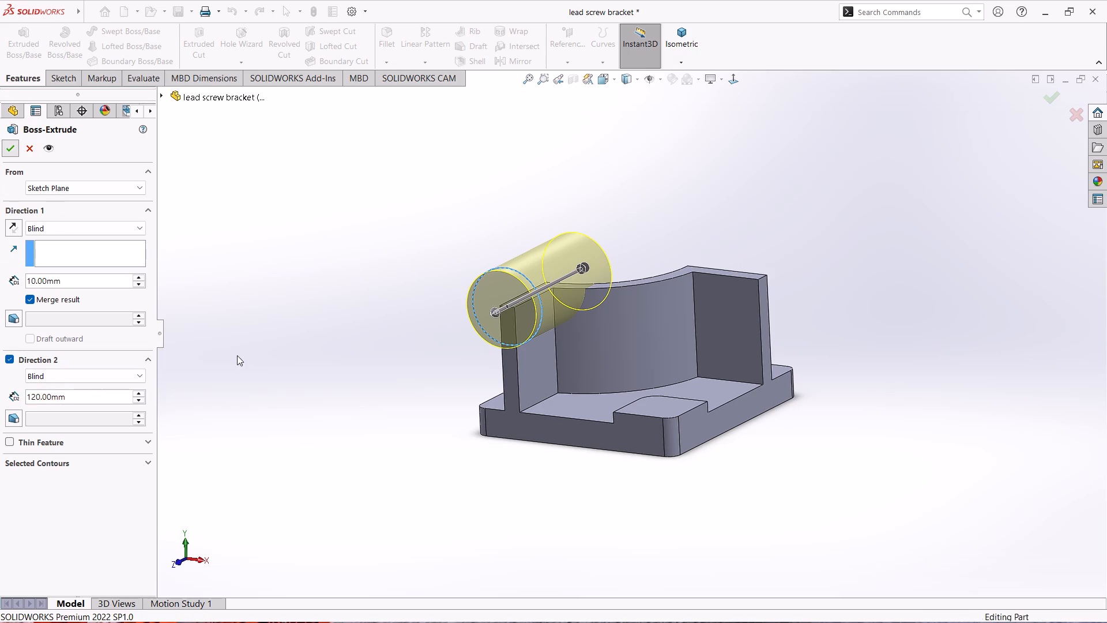
left_click(288, 350)
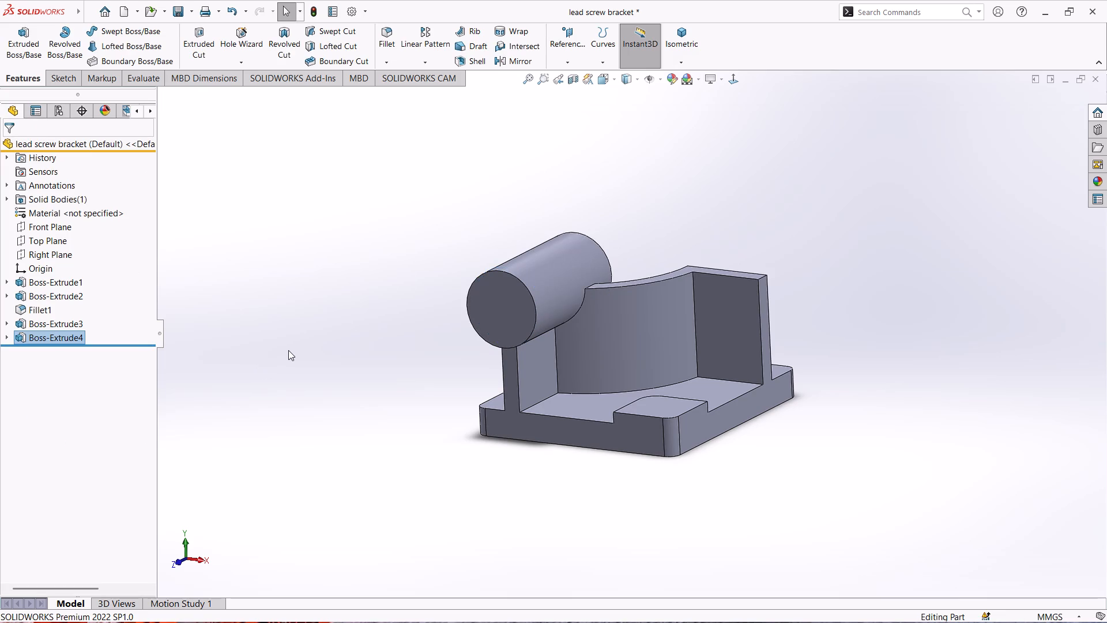
Sketch an 80 mm diameter circle on the wall's other flat end face, centred on the midpoint of its top edge.
middle_click_drag(895, 446, 838, 484)
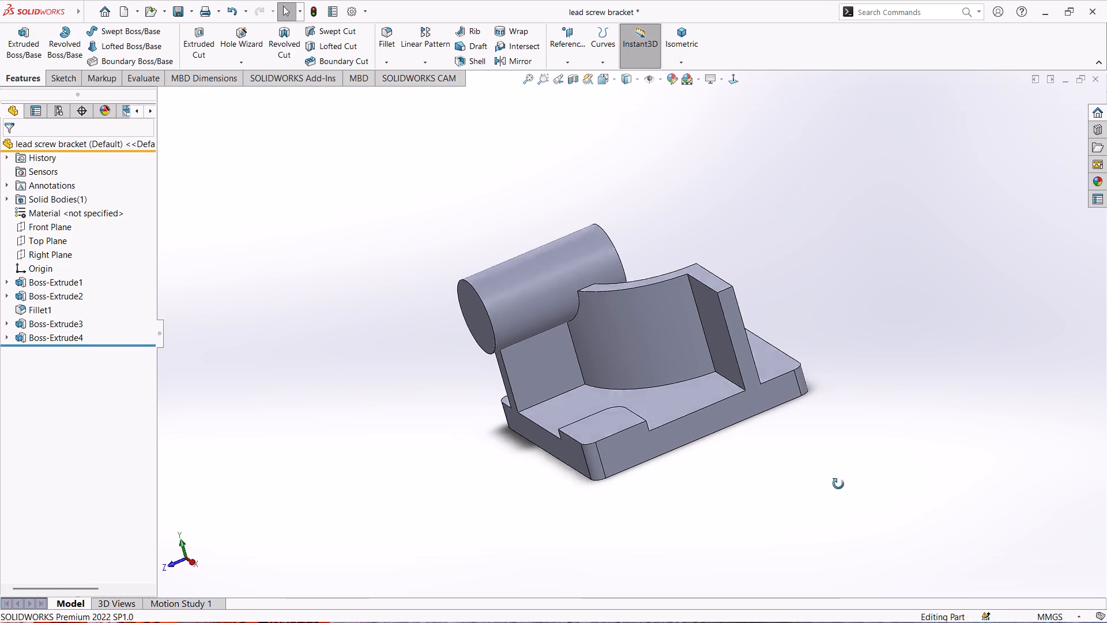
middle_click_drag(838, 484, 836, 485)
left_click(721, 302)
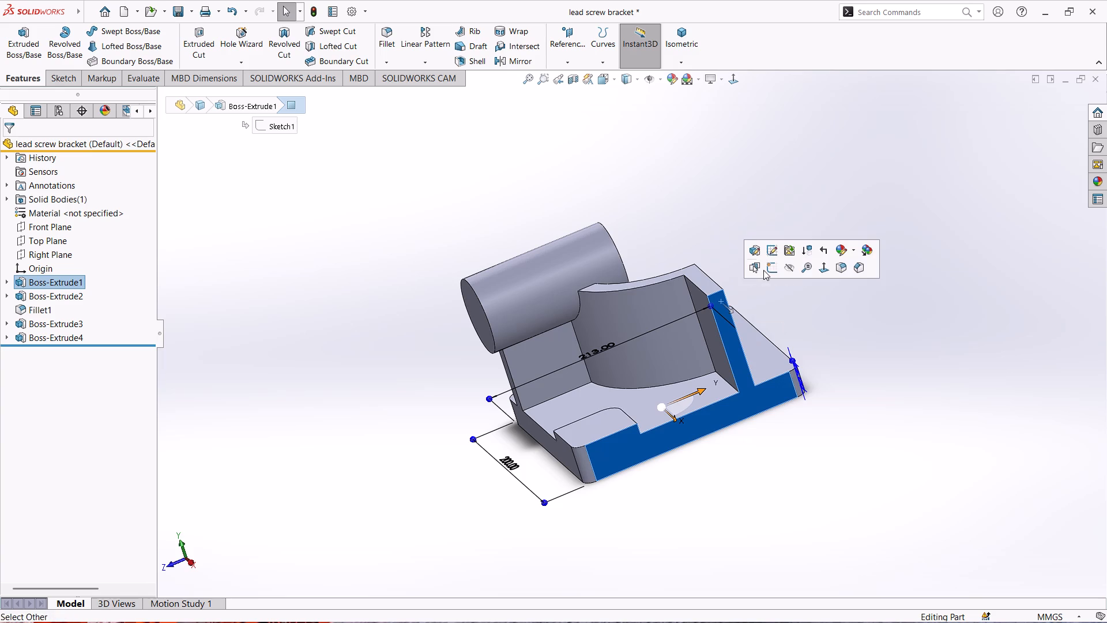
left_click(768, 270)
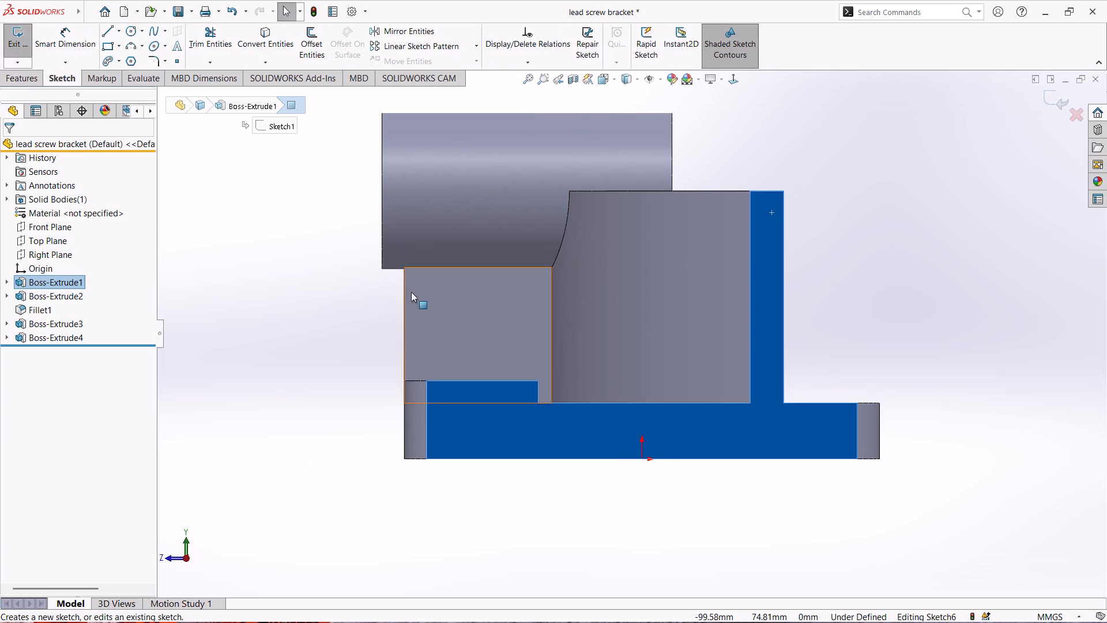
right_click_drag(210, 299, 264, 242)
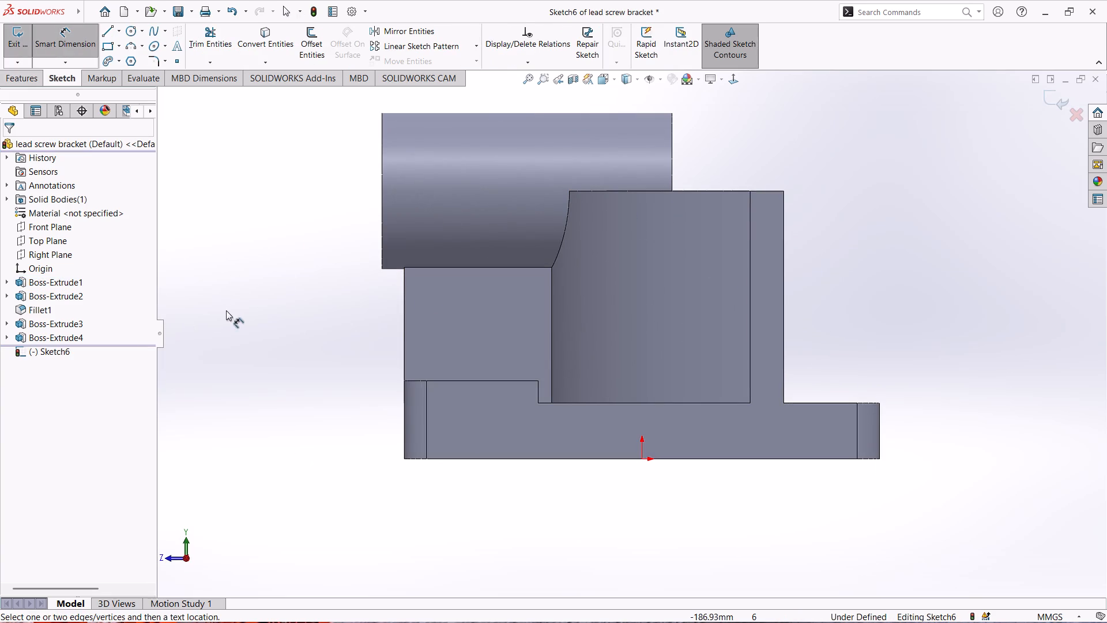
right_click_drag(227, 309, 289, 340)
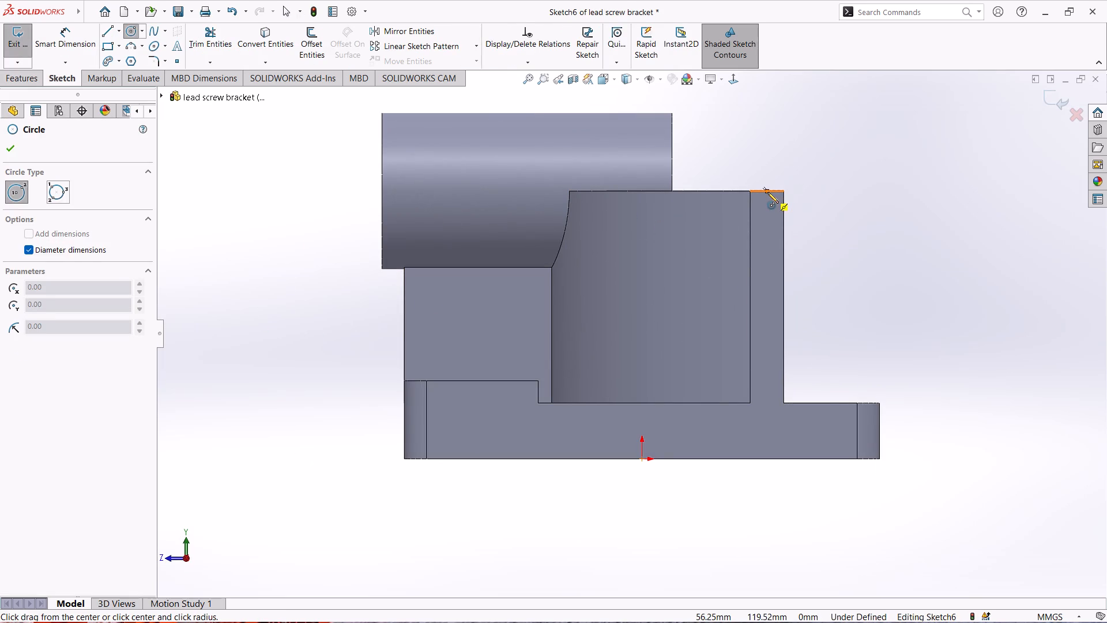
left_click(767, 192)
type("80")
key("Return")
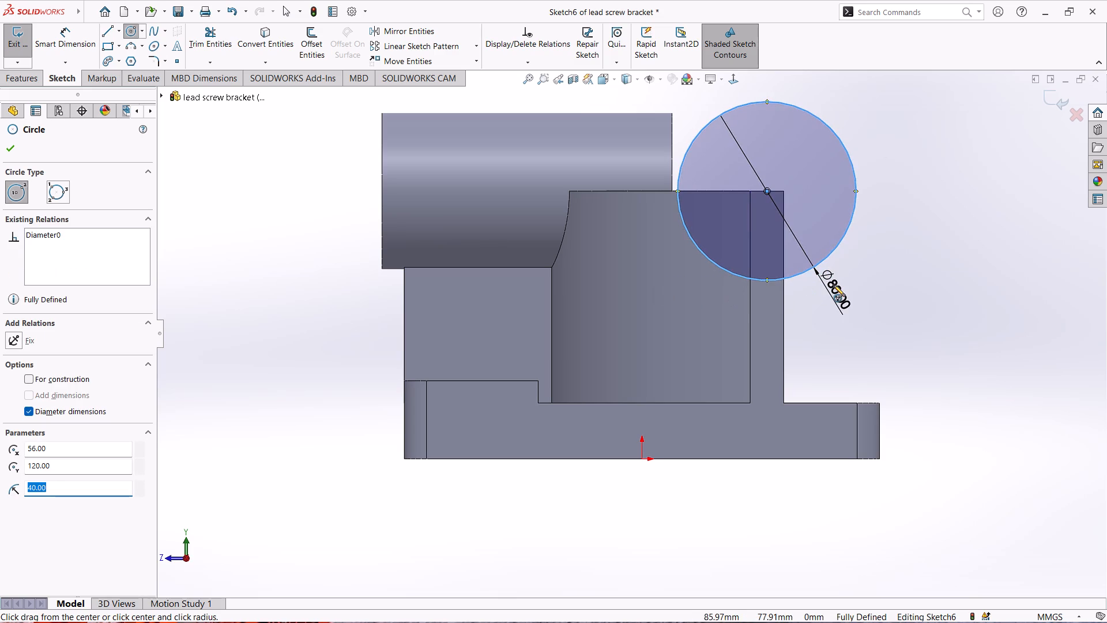
Set the circle's diameter to 83 mm and exit the sketch.
double_click(834, 285)
key("Escape")
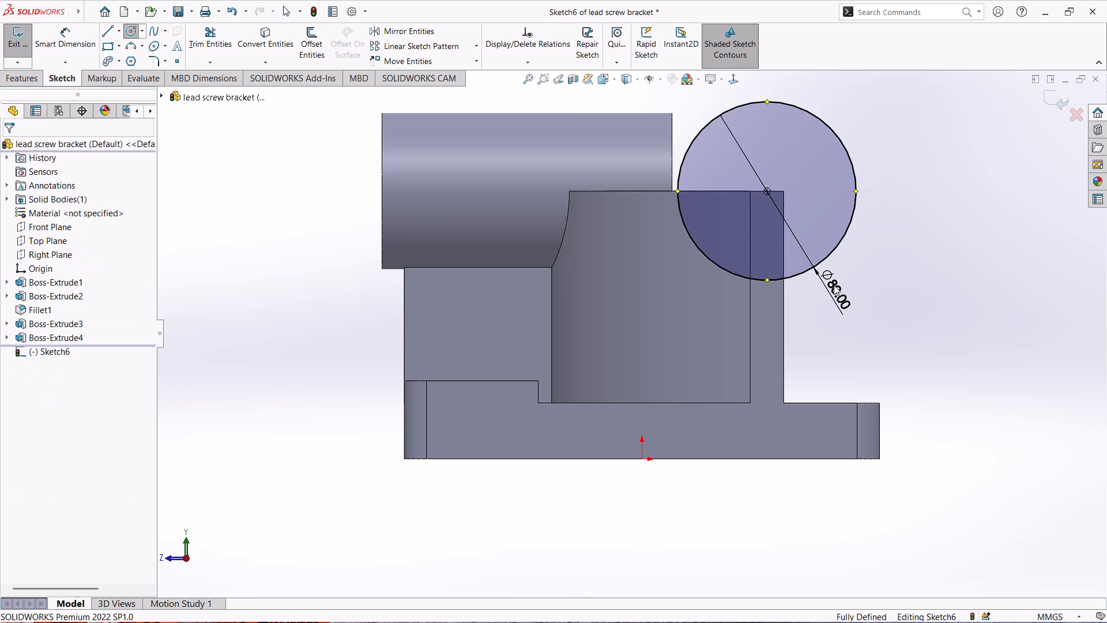
key("Escape")
left_click(834, 285)
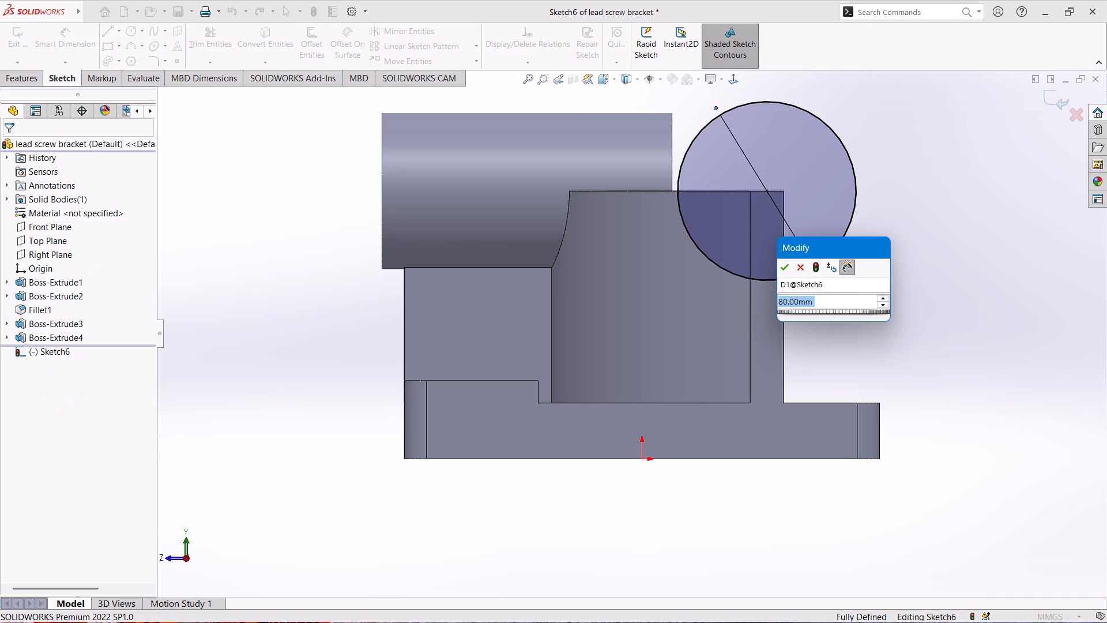
type("83")
key("Return")
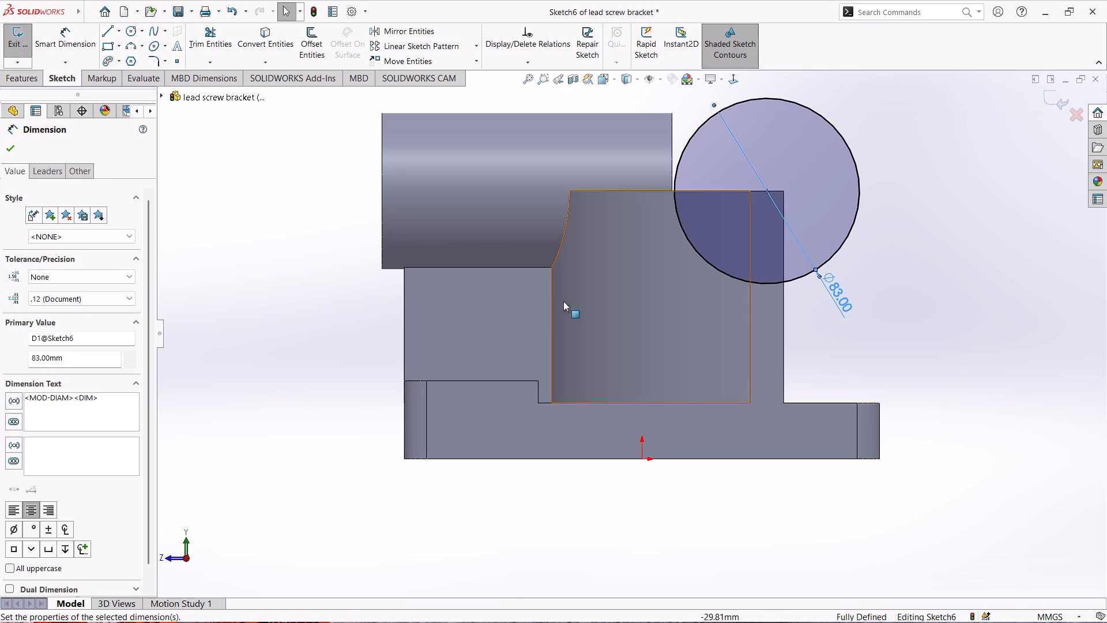
left_click(12, 42)
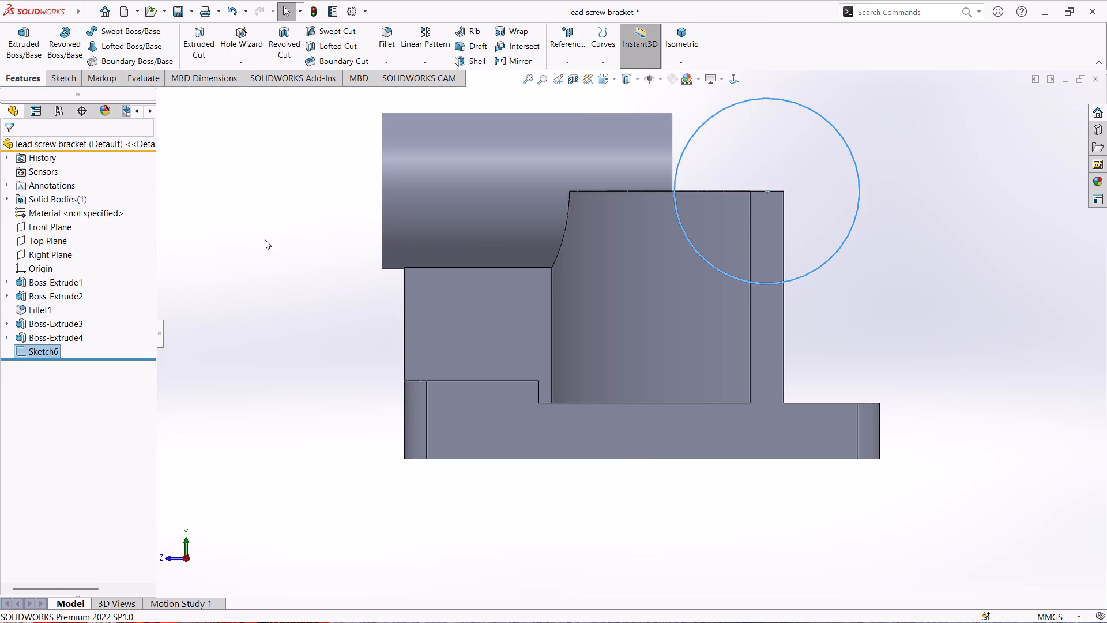
Extrude the 83 mm circle 10 mm outward and 120 mm in the second direction, merged with the body.
middle_click_drag(269, 220, 300, 277)
scroll(300, 277, "up", 1)
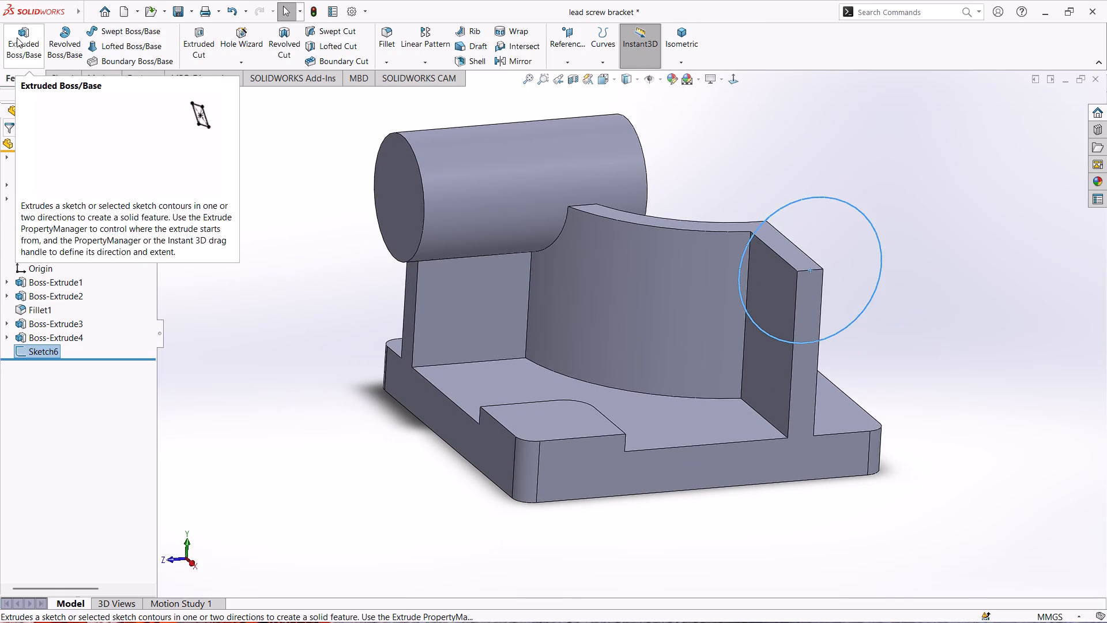
left_click(16, 37)
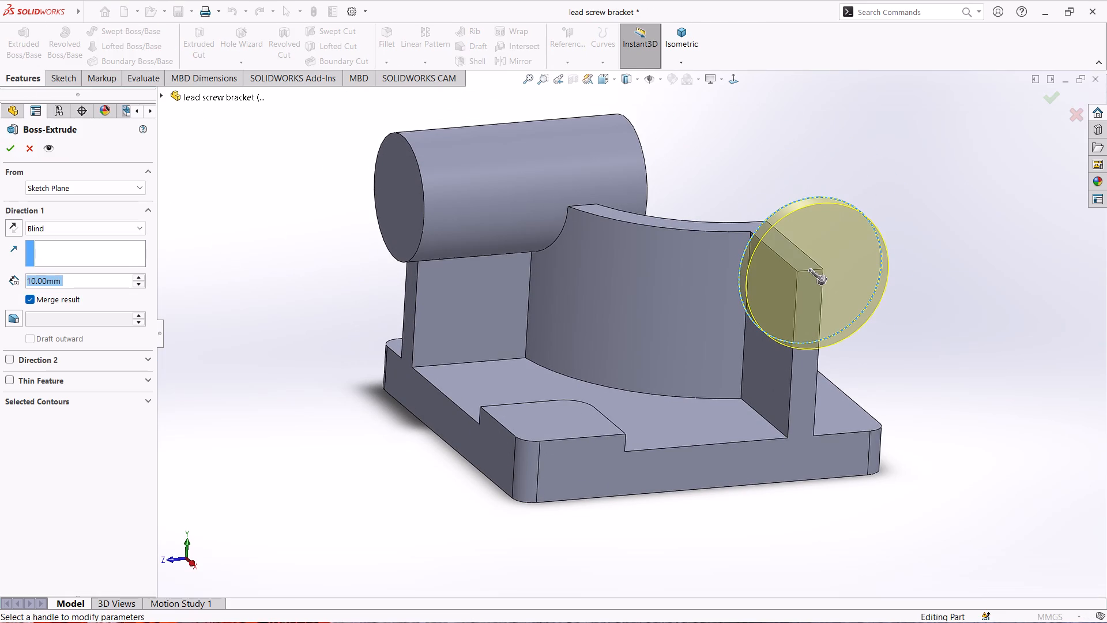
left_click(9, 360)
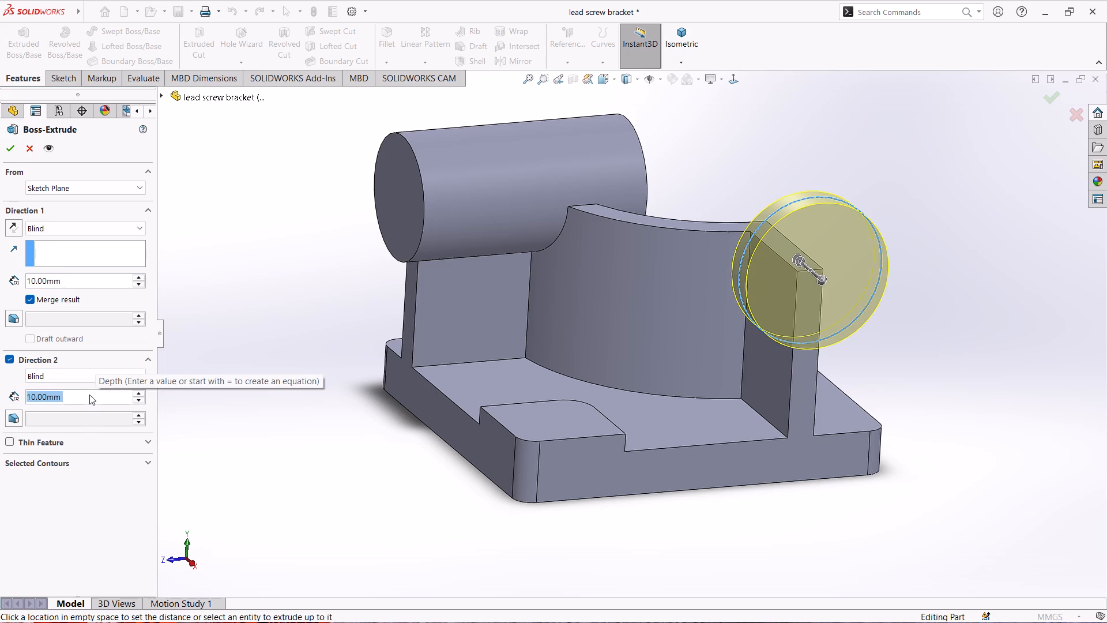
type("120")
key("Return")
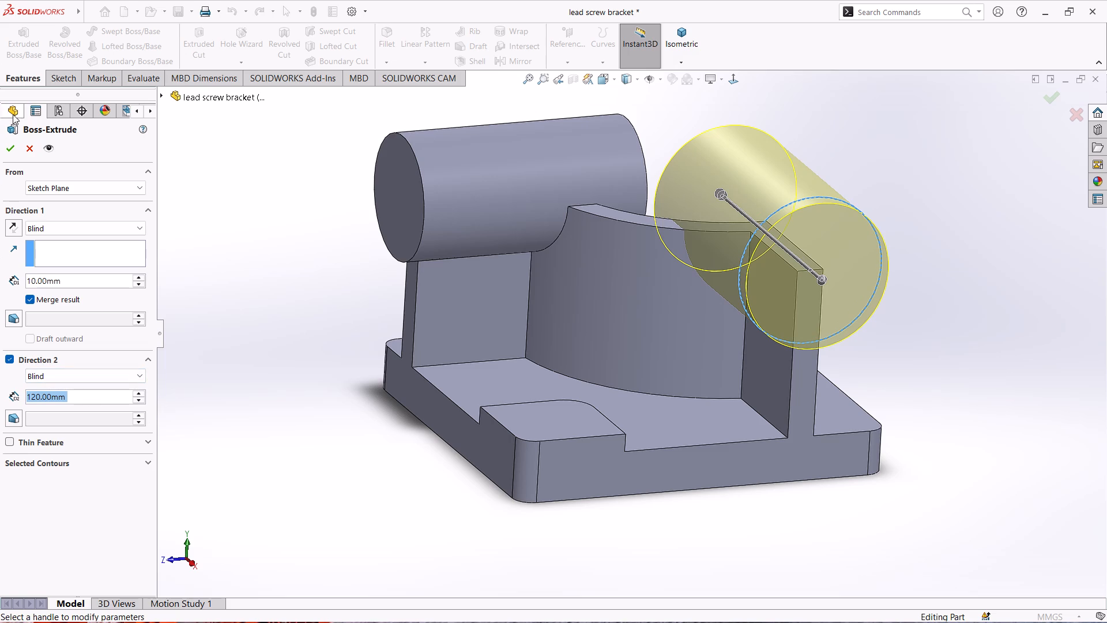
left_click(9, 148)
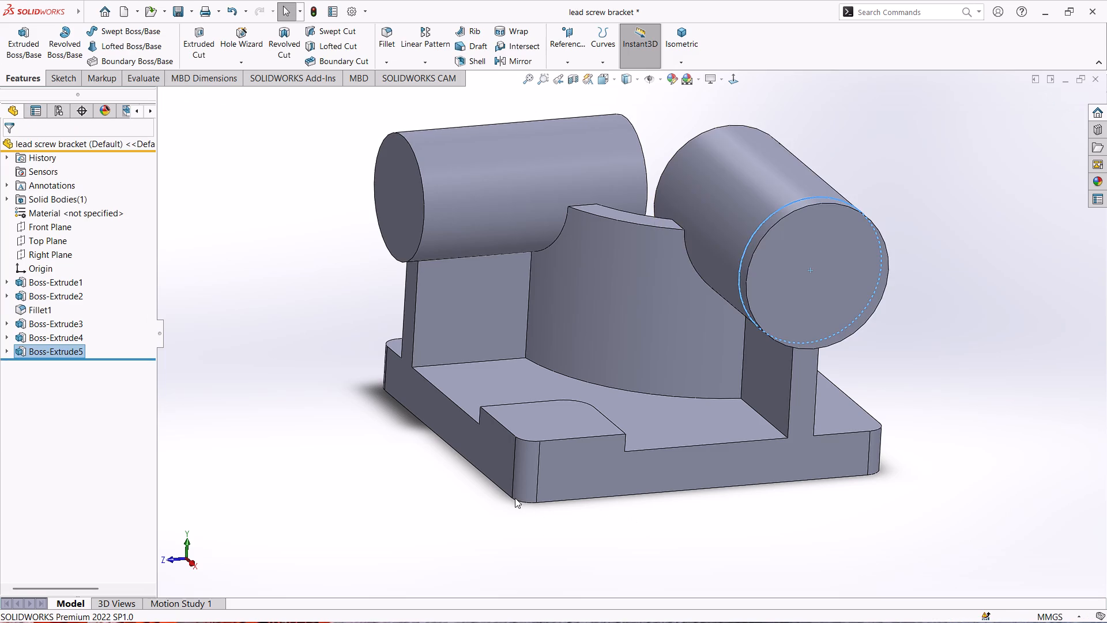
middle_click_drag(514, 497, 501, 489)
left_click(393, 467)
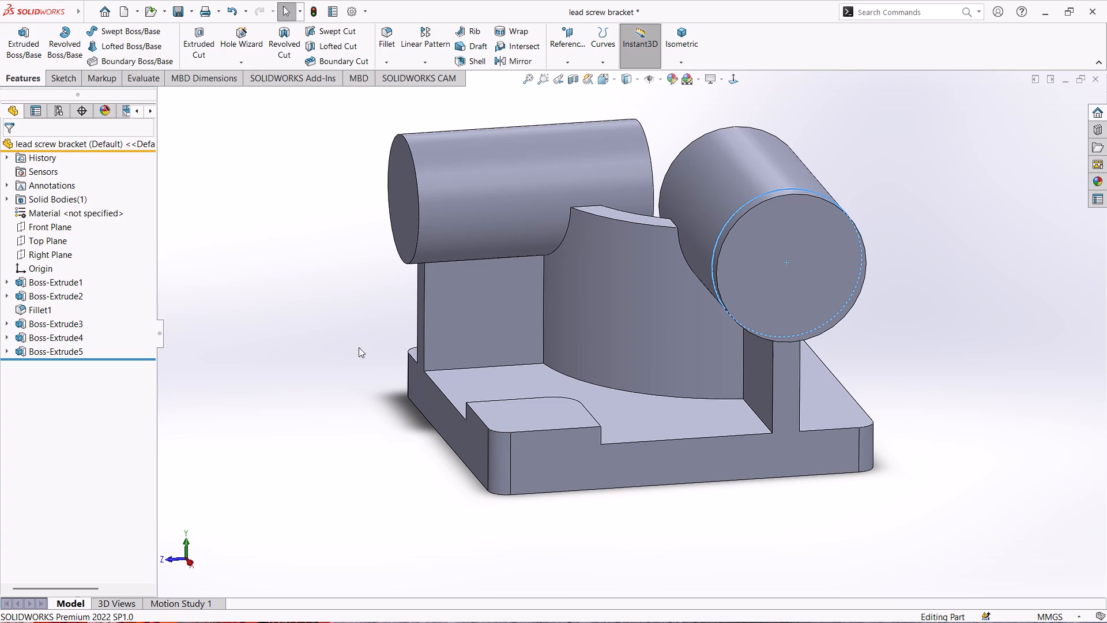
Sketch a 41 mm diameter circle on the front face of the 70 mm boss, concentric with it, and exit the sketch.
middle_click_drag(360, 331, 409, 358)
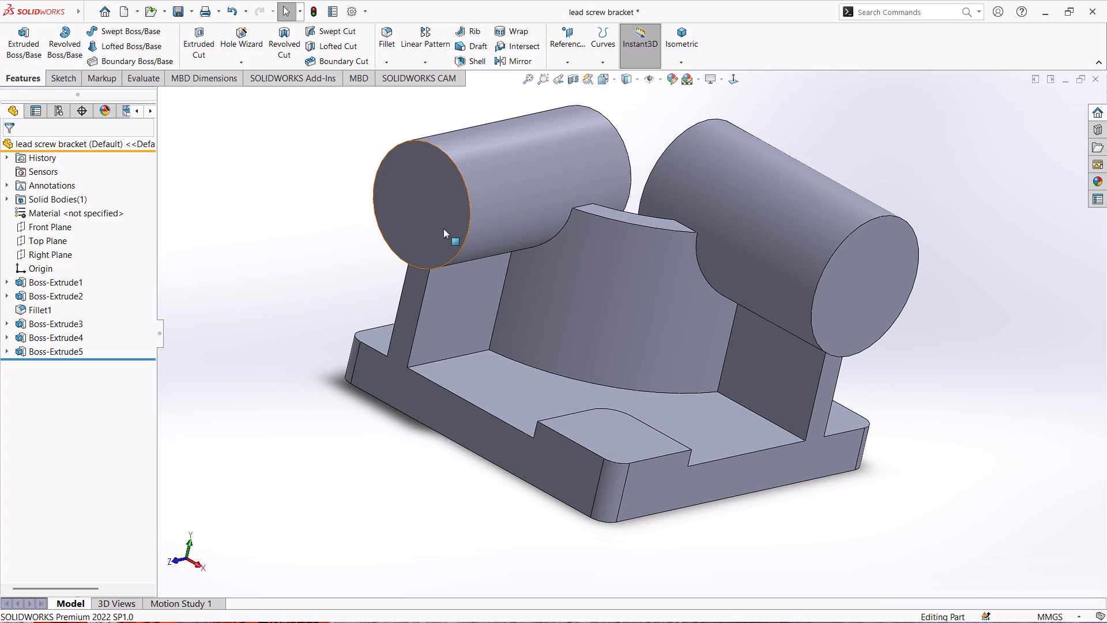
left_click(441, 216)
left_click(490, 179)
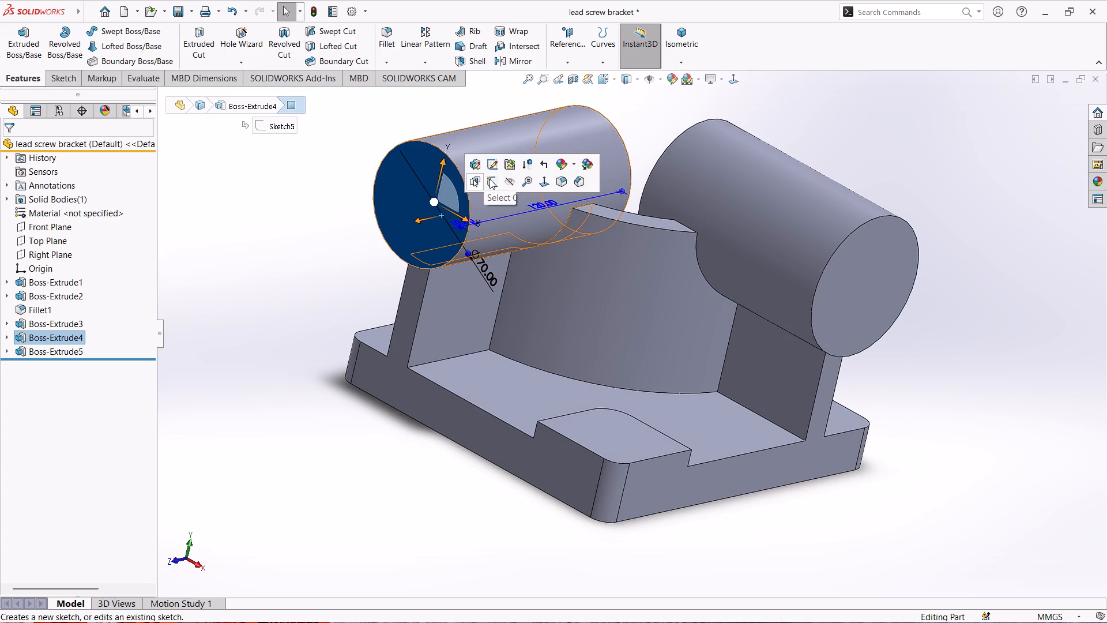
right_click_drag(279, 281, 306, 265)
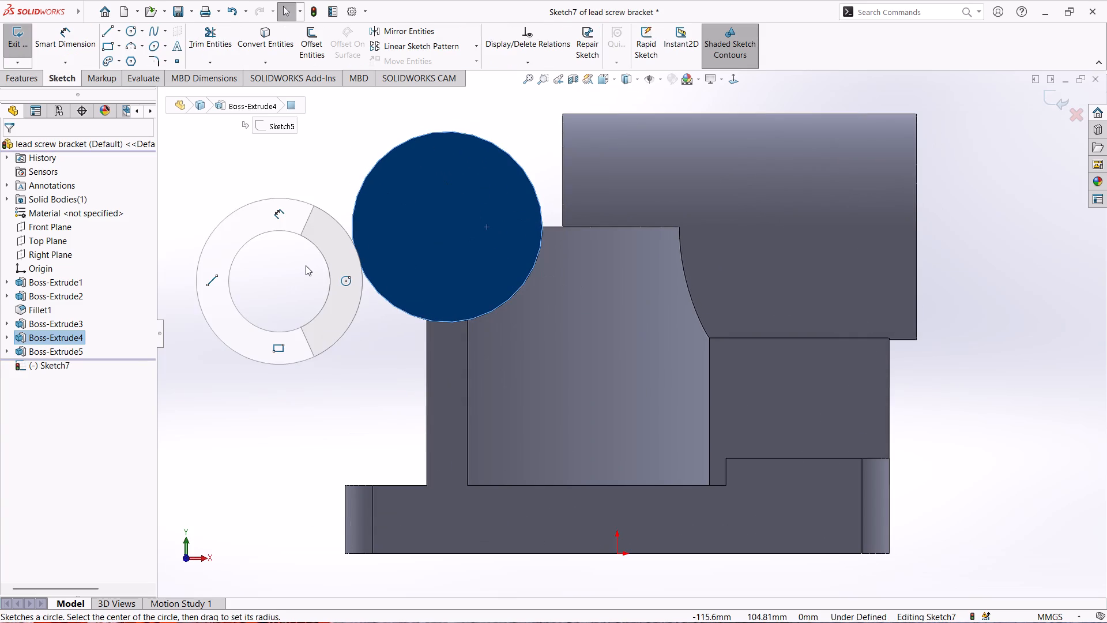
right_click_drag(306, 265, 337, 258)
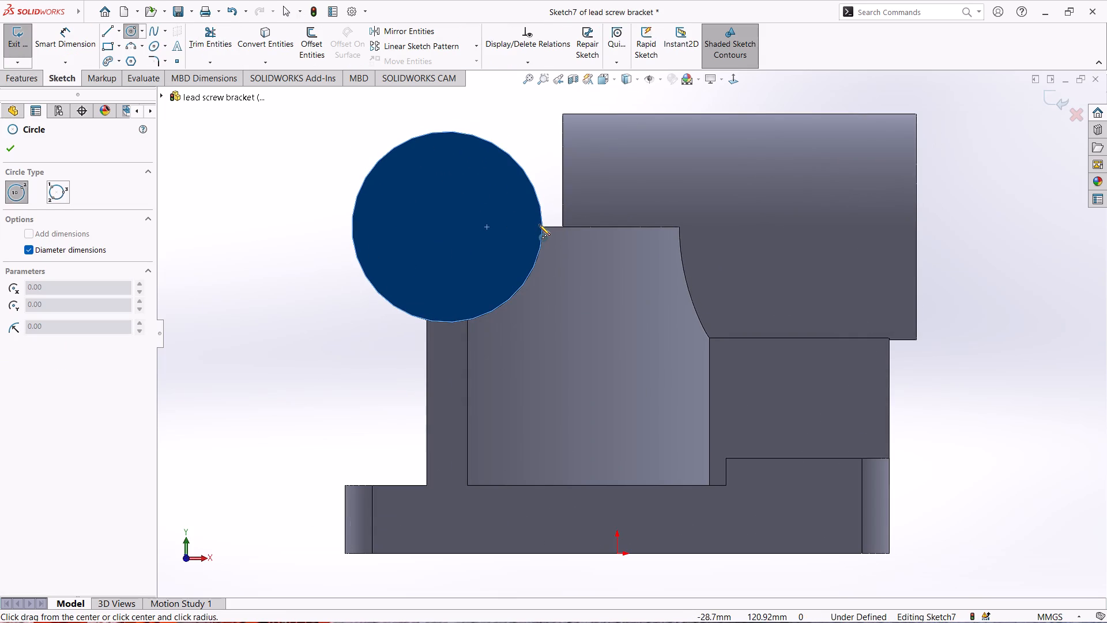
left_click(447, 226)
type("41")
key("Return")
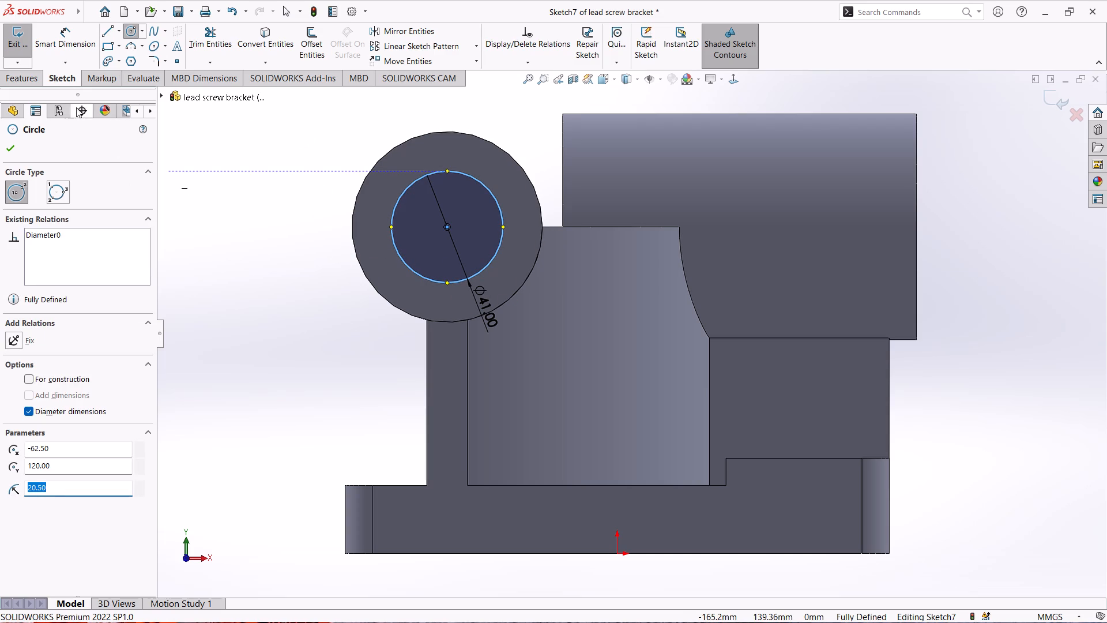
left_click(8, 43)
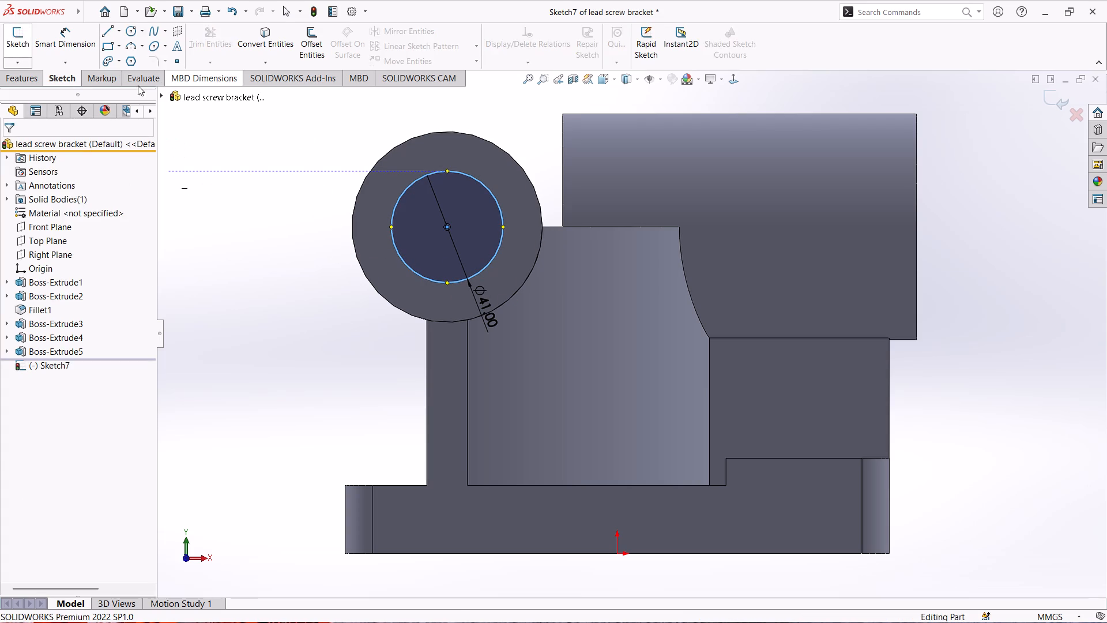
Cut-extrude the 41 mm circle through the 70 mm boss with the Up To Next end condition.
left_click(204, 44)
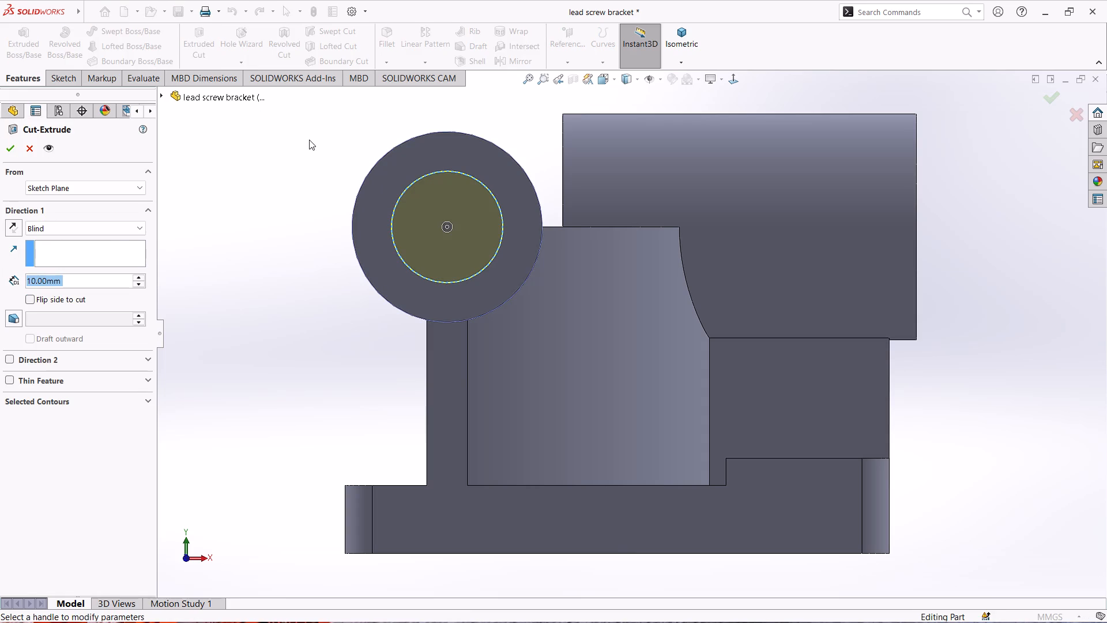
left_click(86, 224)
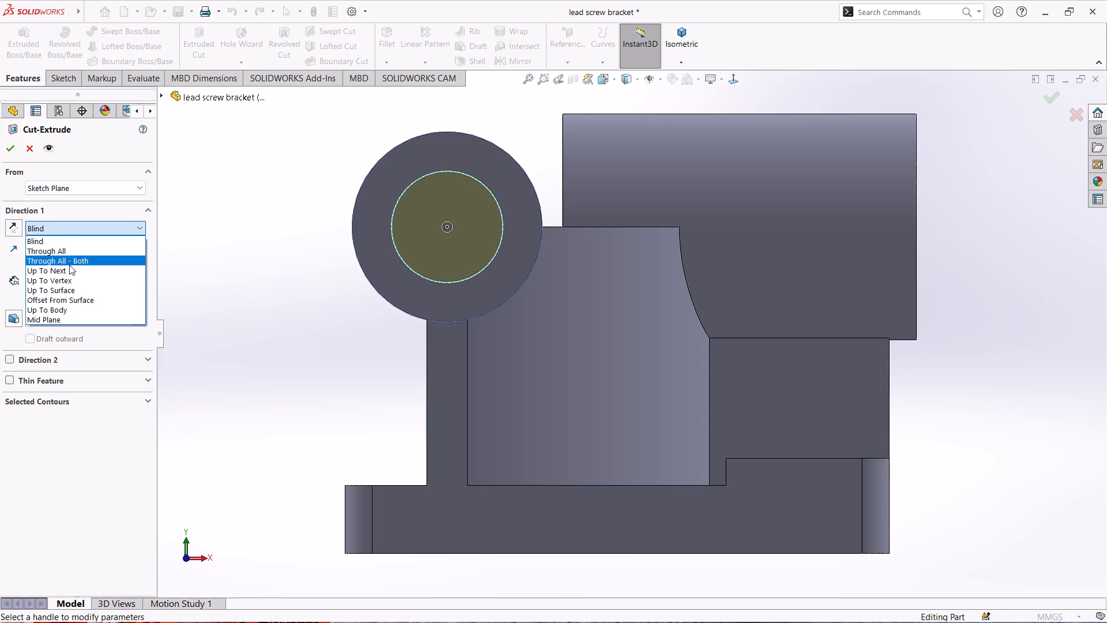
left_click(63, 268)
scroll(915, 299, "down", 1)
scroll(915, 299, "up", 2)
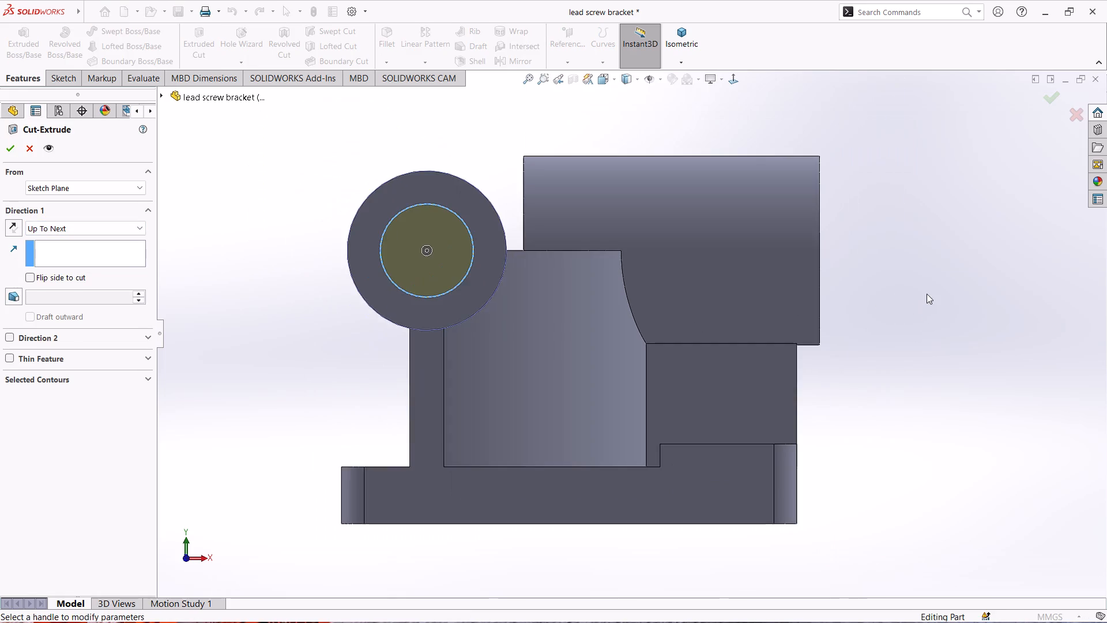
middle_click_drag(927, 294, 812, 531)
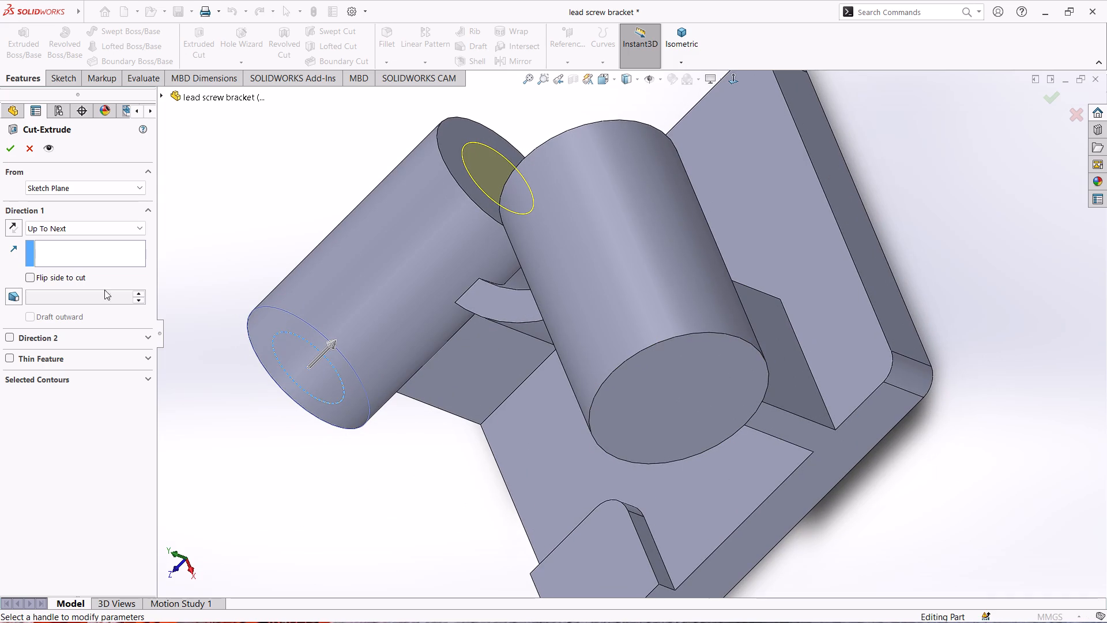
left_click(11, 148)
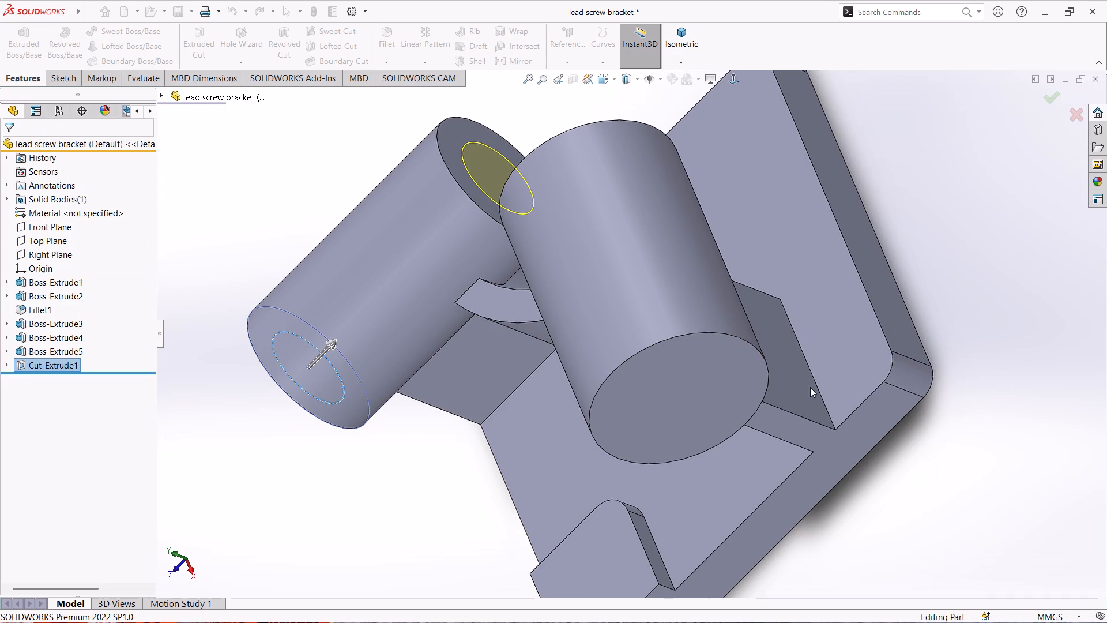
Sketch a 41 mm diameter circle on the end face of the 83 mm boss, concentric with it, and exit the sketch.
middle_click_drag(959, 293, 941, 173)
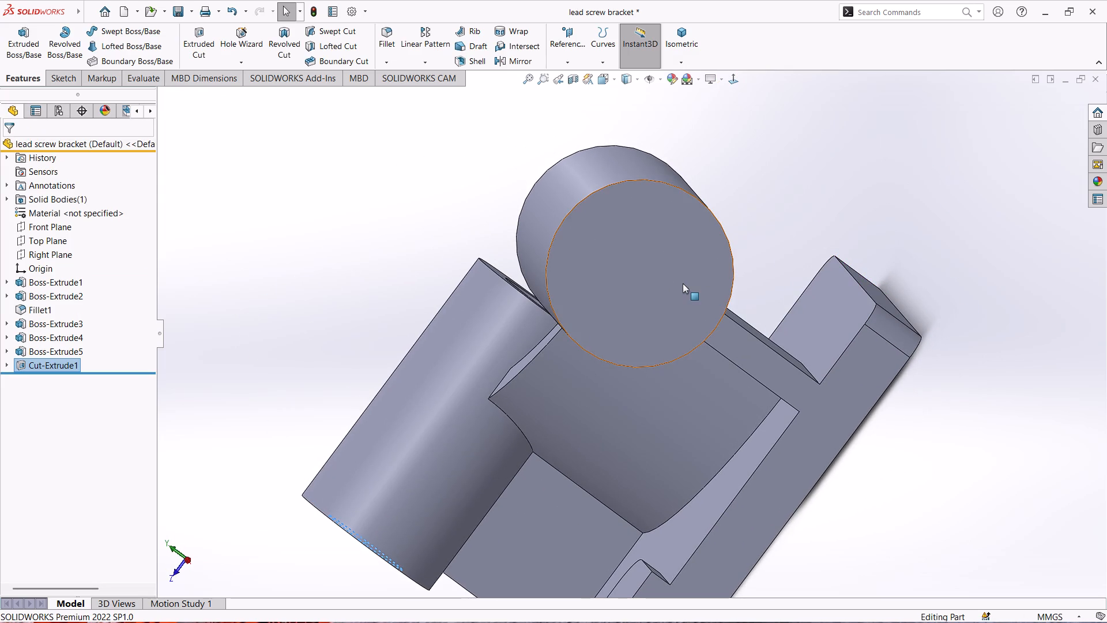
left_click(683, 283)
left_click(738, 251)
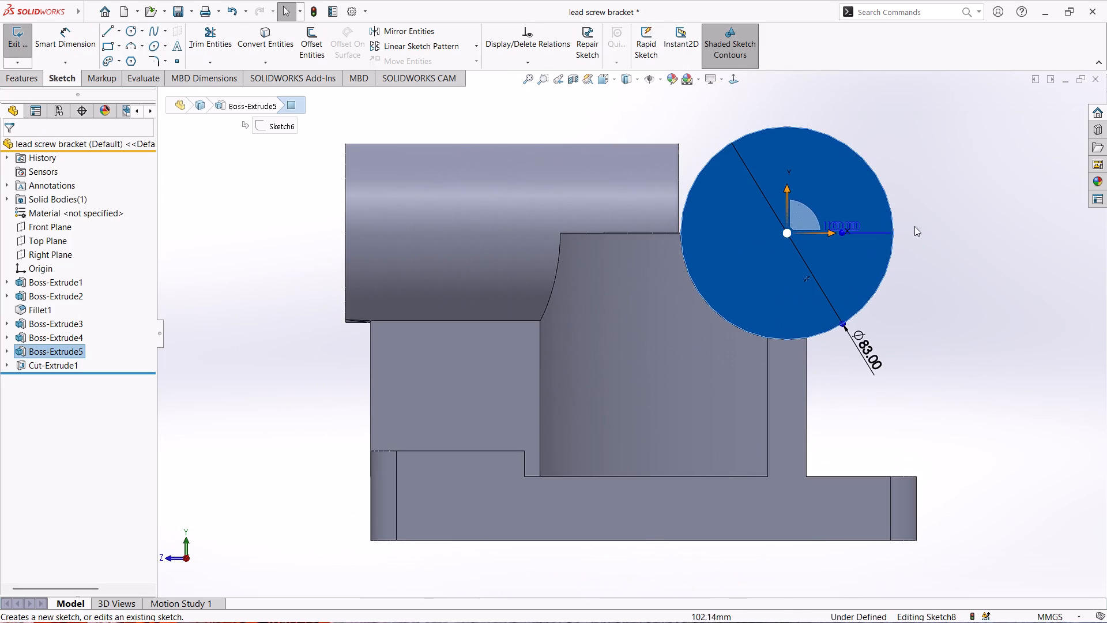
right_click_drag(943, 182, 1012, 197)
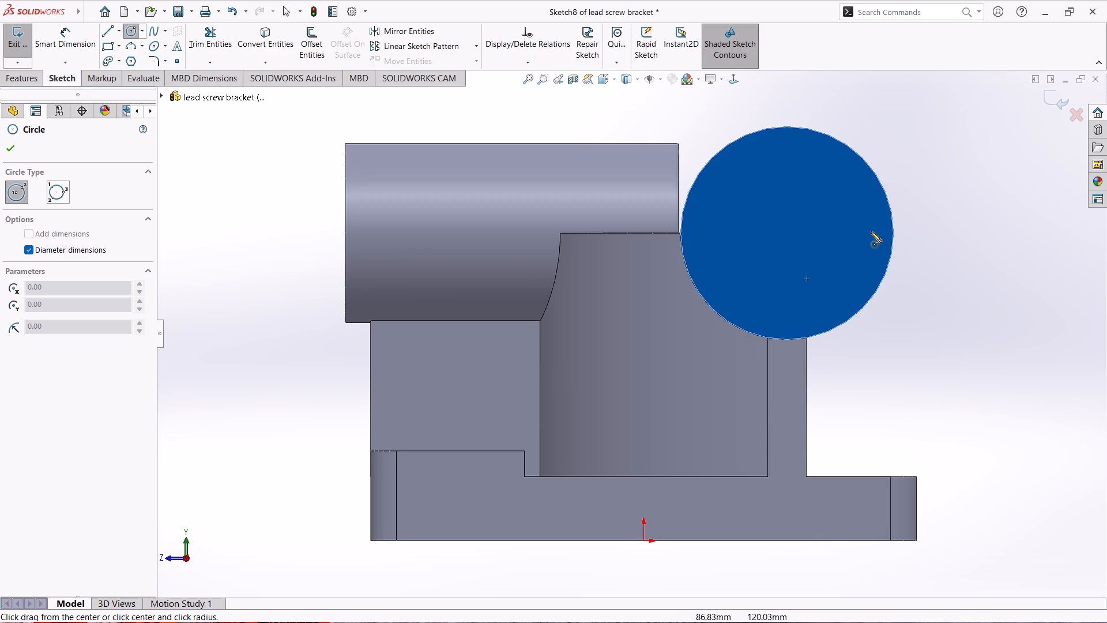
left_click(786, 235)
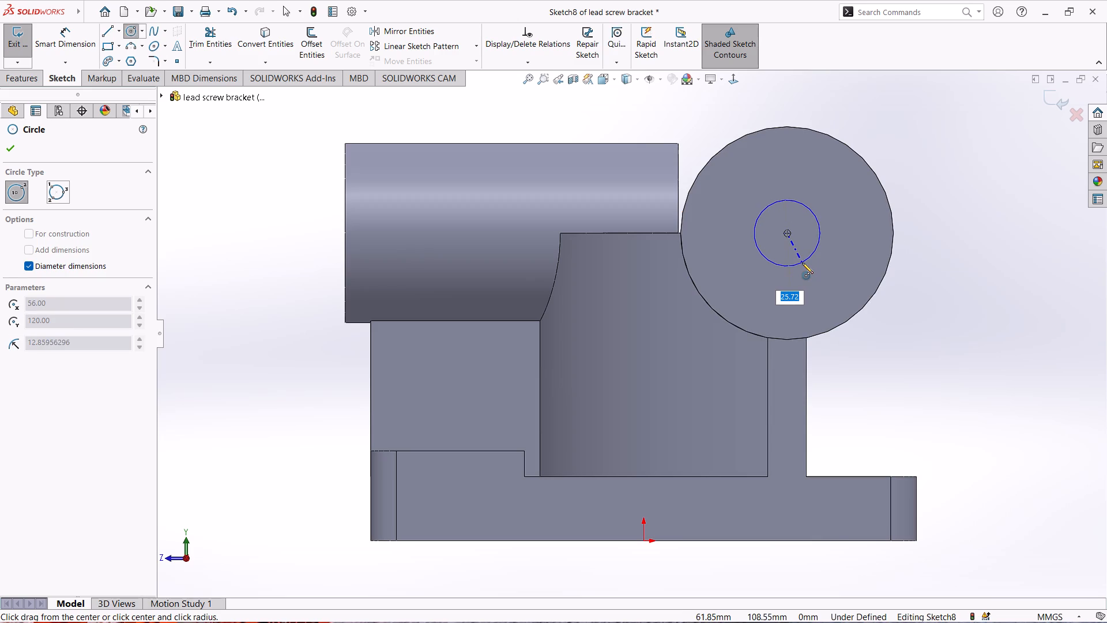
type("41")
key("Return")
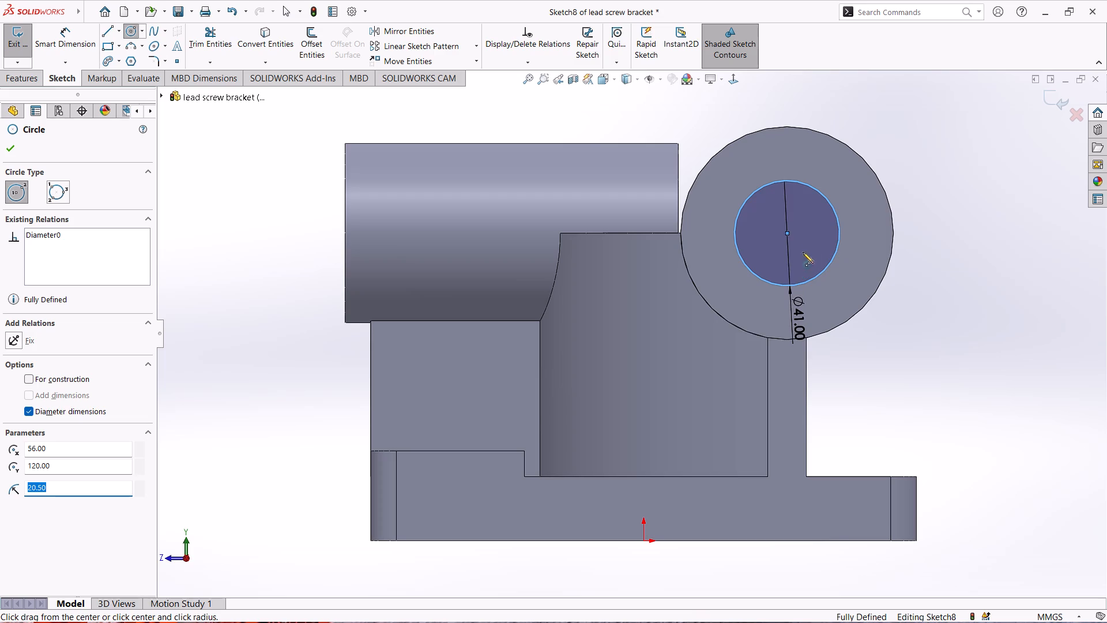
left_click(28, 51)
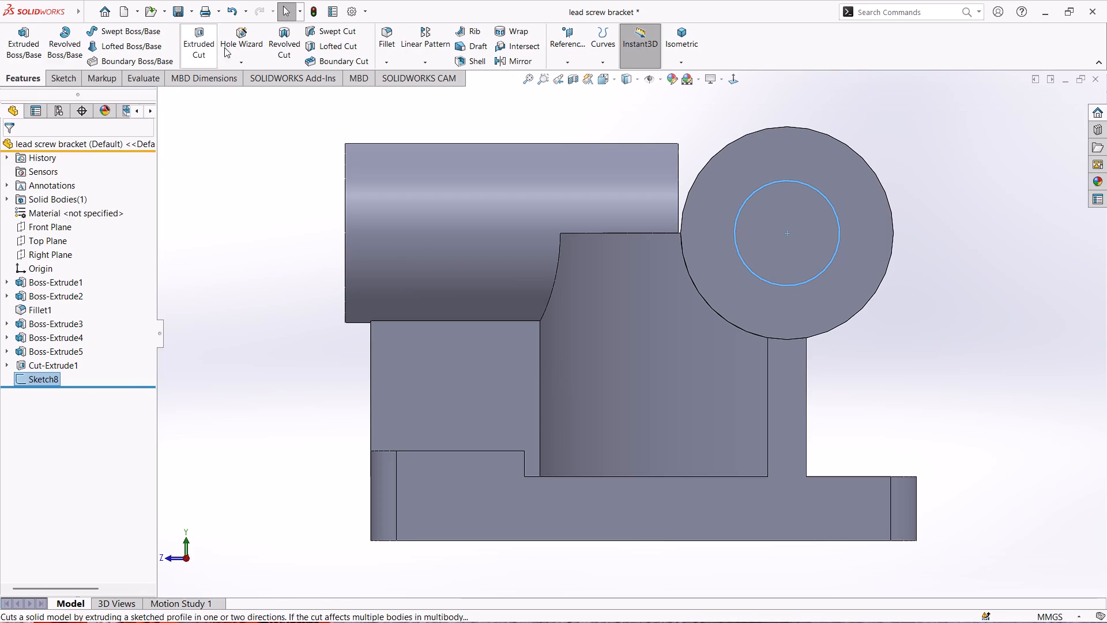
Cut-extrude the 41 mm circle through the 83 mm boss with the Up To Next end condition.
left_click(202, 44)
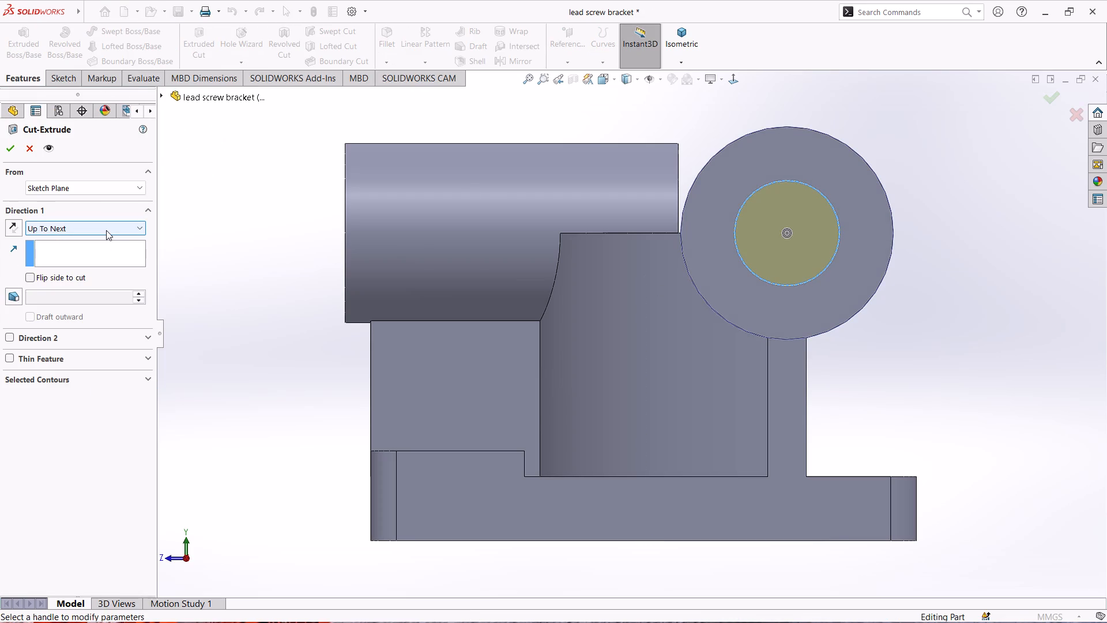
left_click(6, 149)
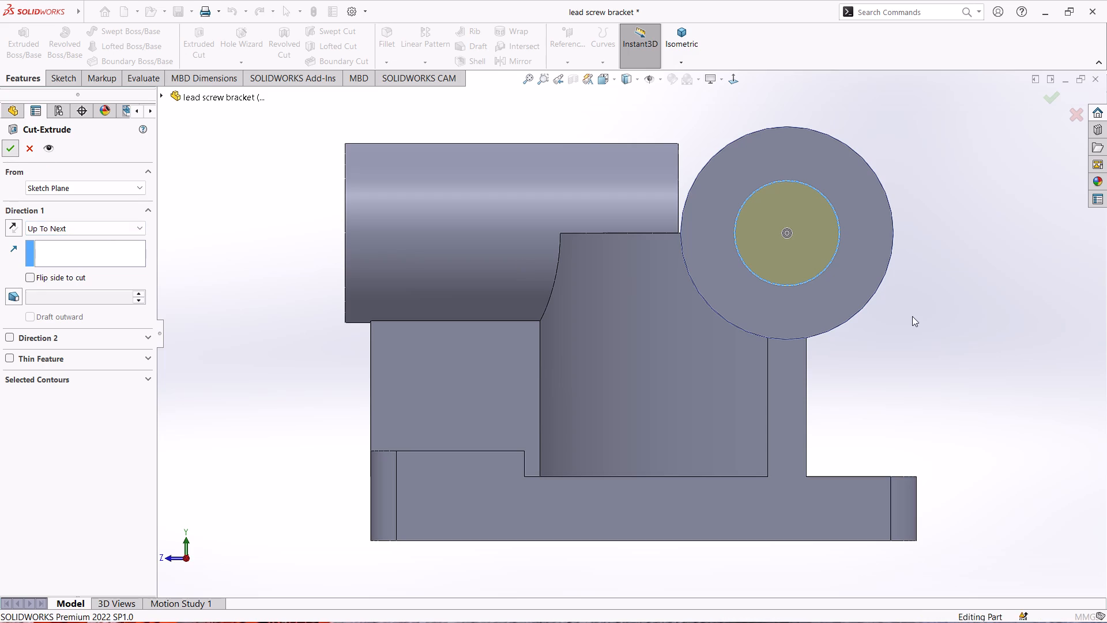
Examine the bored bosses, curved wall and base plate of the bracket from several angles.
middle_click_drag(967, 305, 741, 410)
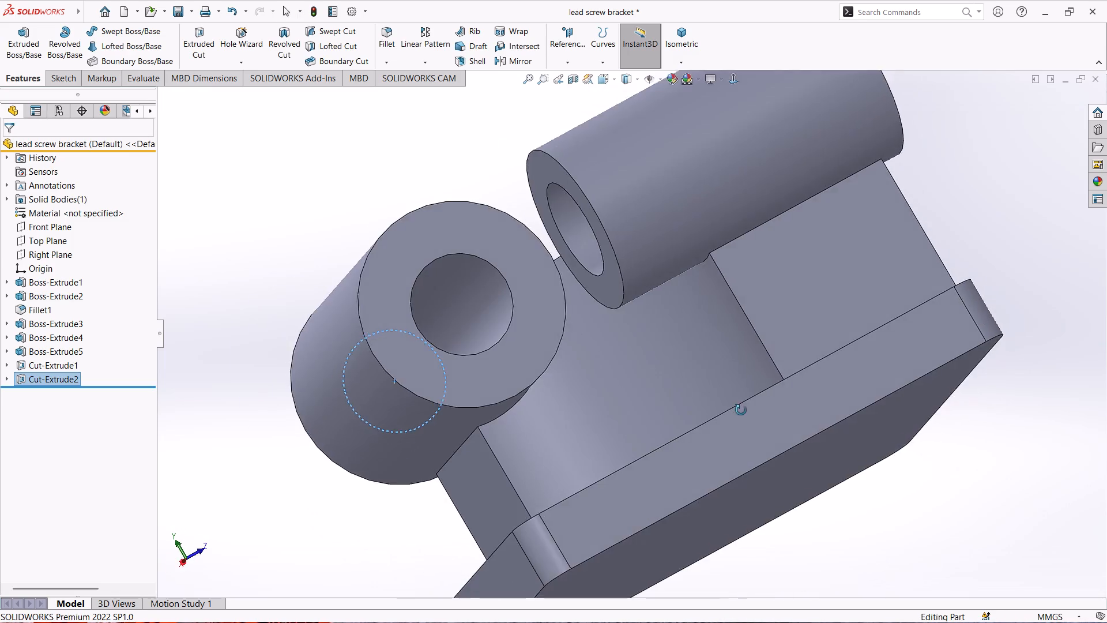
middle_click_drag(741, 410, 951, 367)
left_click(302, 284)
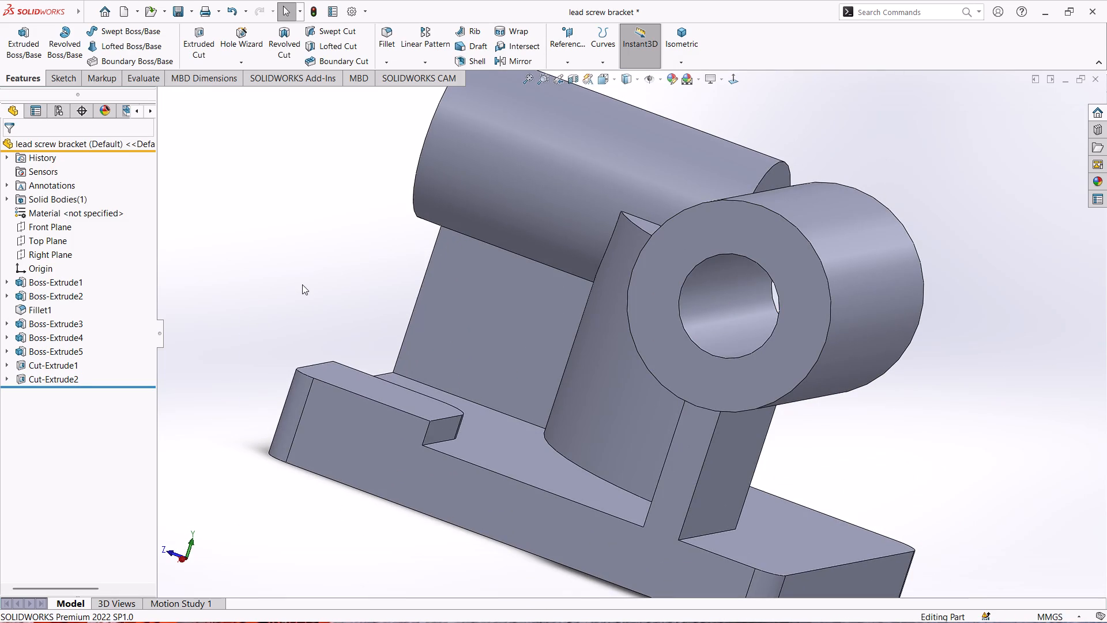
scroll(491, 250, "down", 3)
scroll(521, 260, "up", 7)
middle_click_drag(412, 228, 504, 428)
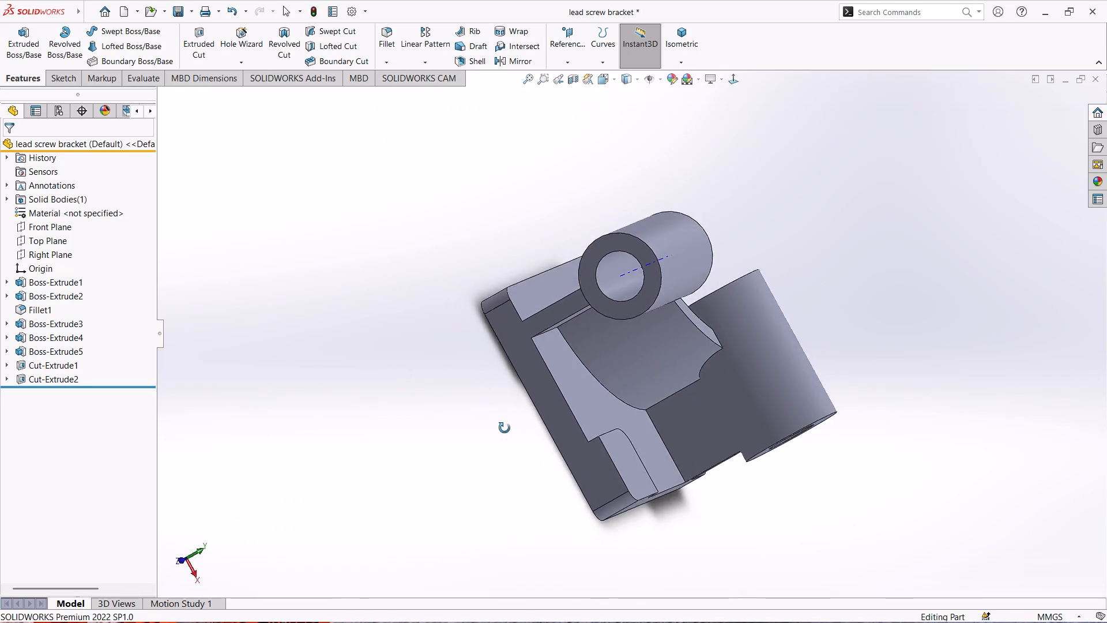
middle_click_drag(504, 428, 490, 414)
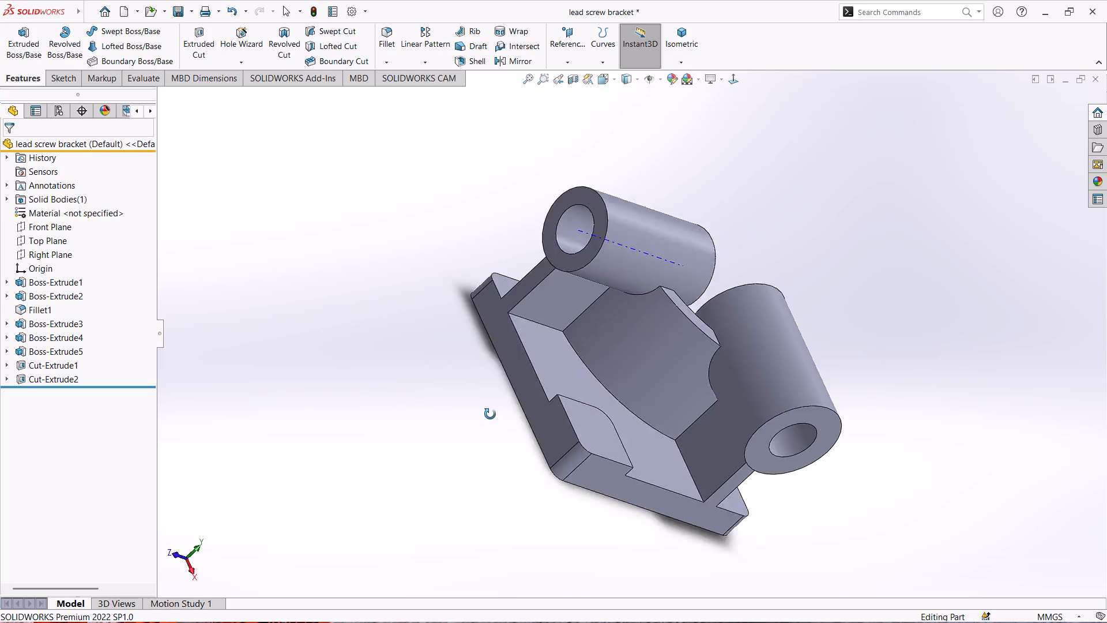
middle_click_drag(490, 414, 473, 400)
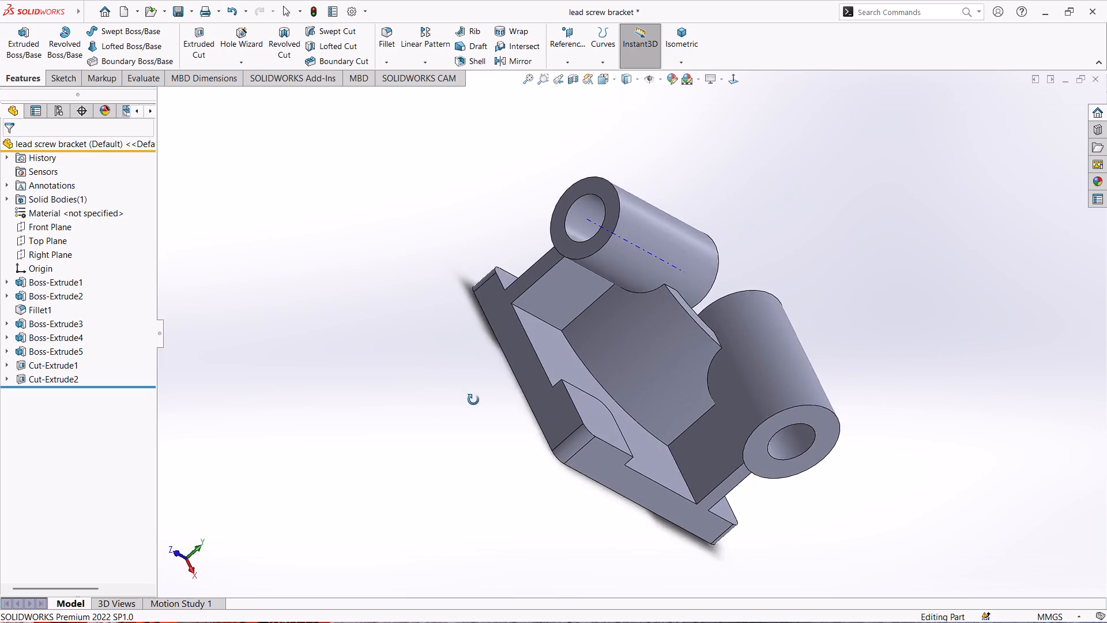
middle_click_drag(473, 400, 469, 370)
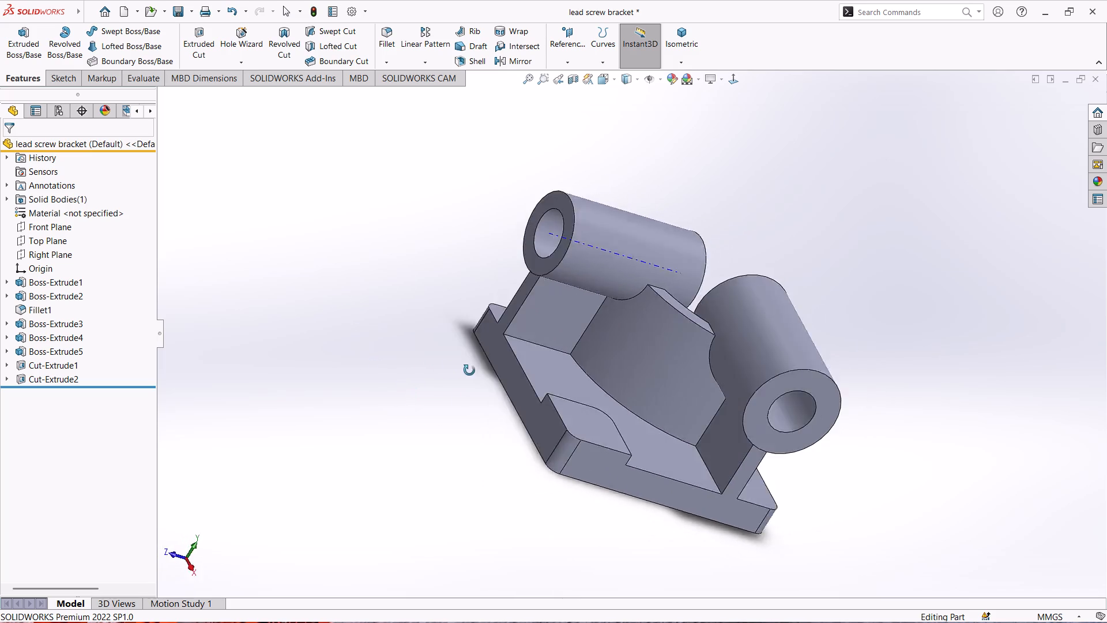
middle_click_drag(469, 370, 464, 358)
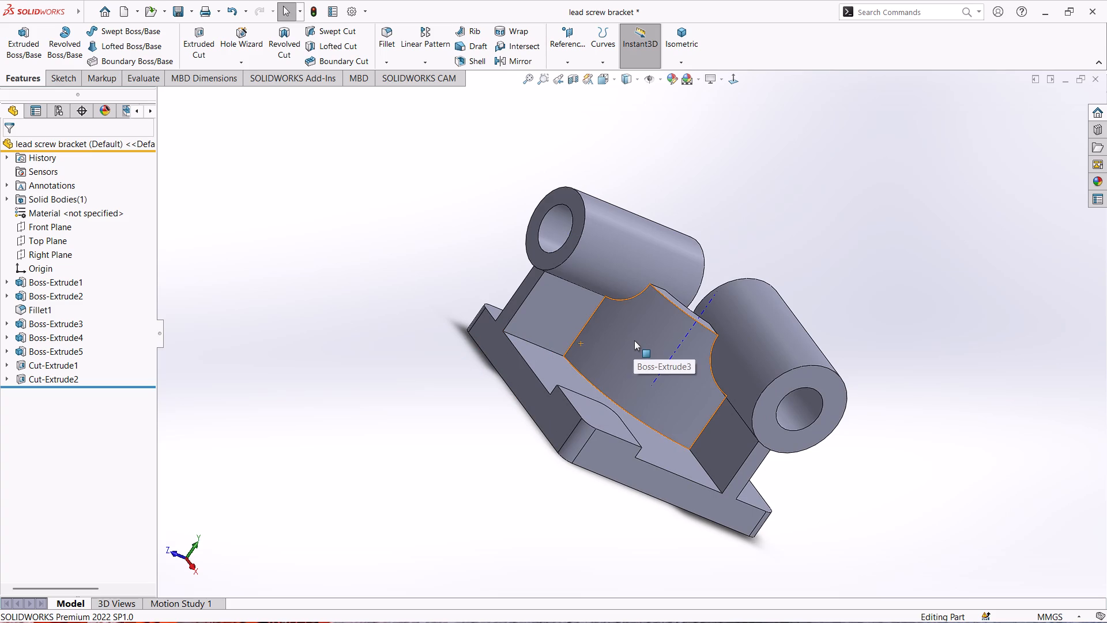
scroll(692, 325, "down", 1)
scroll(691, 325, "up", 3)
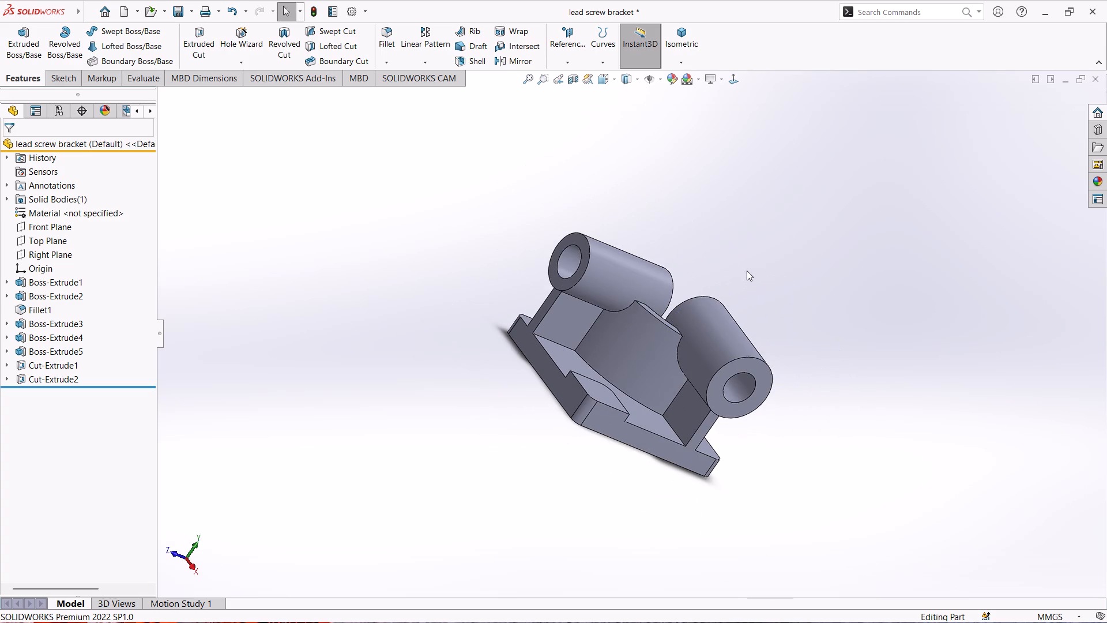
scroll(812, 324, "down", 2)
scroll(810, 324, "up", 3)
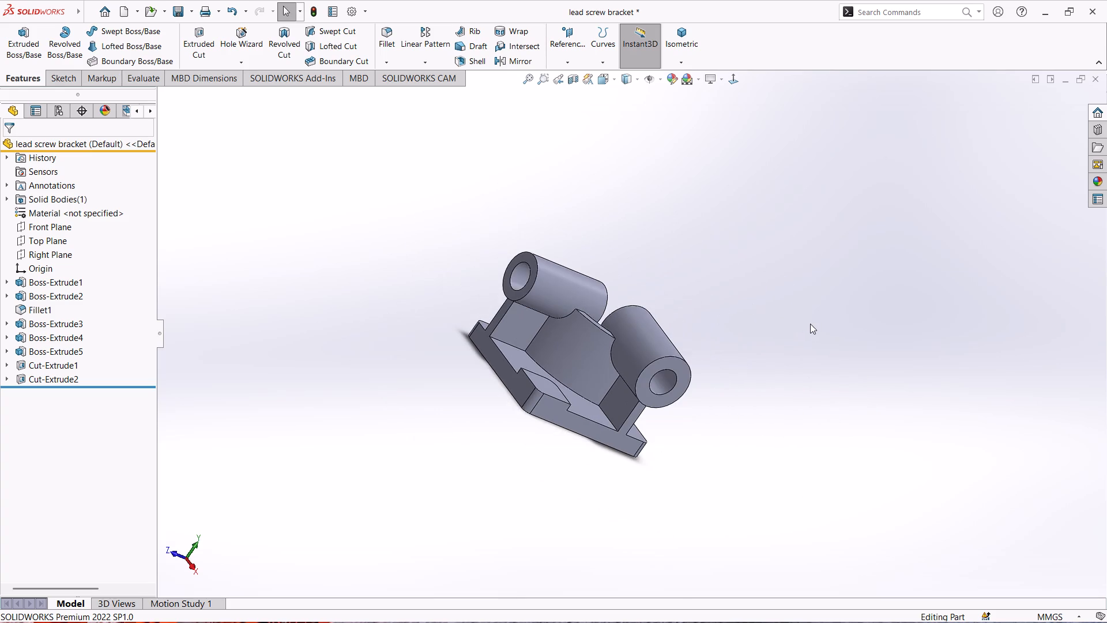
middle_click_drag(781, 283, 736, 416)
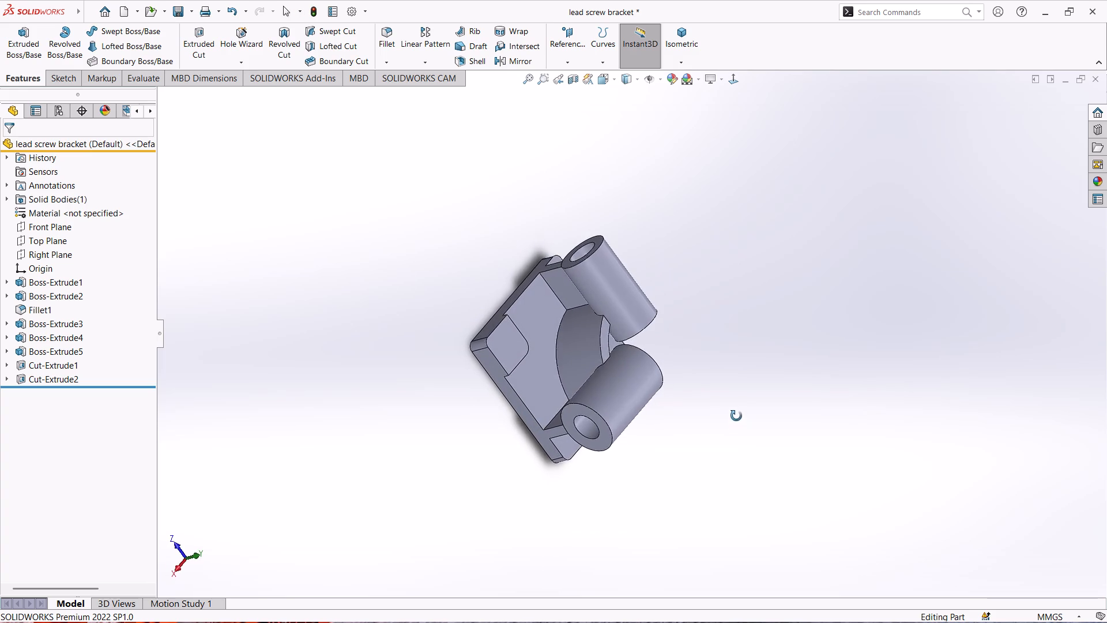
middle_click_drag(736, 416, 734, 401)
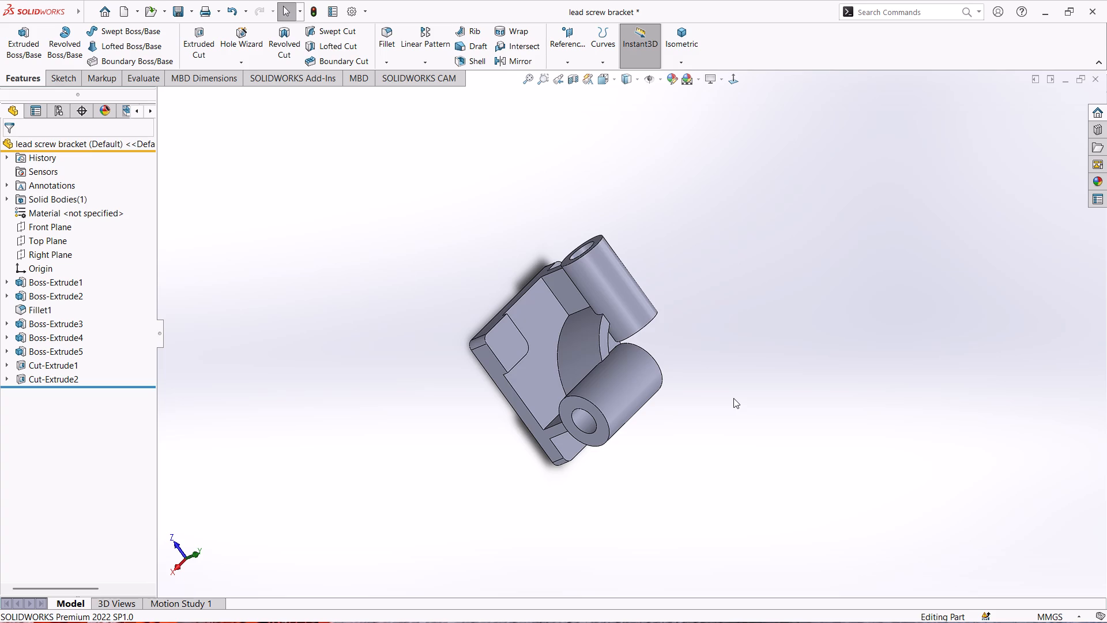
Chamfer the edges of both 41 mm boss bores by selecting their inner faces, with distance 2 mm and angle 45 degrees.
scroll(596, 442, "down", 2)
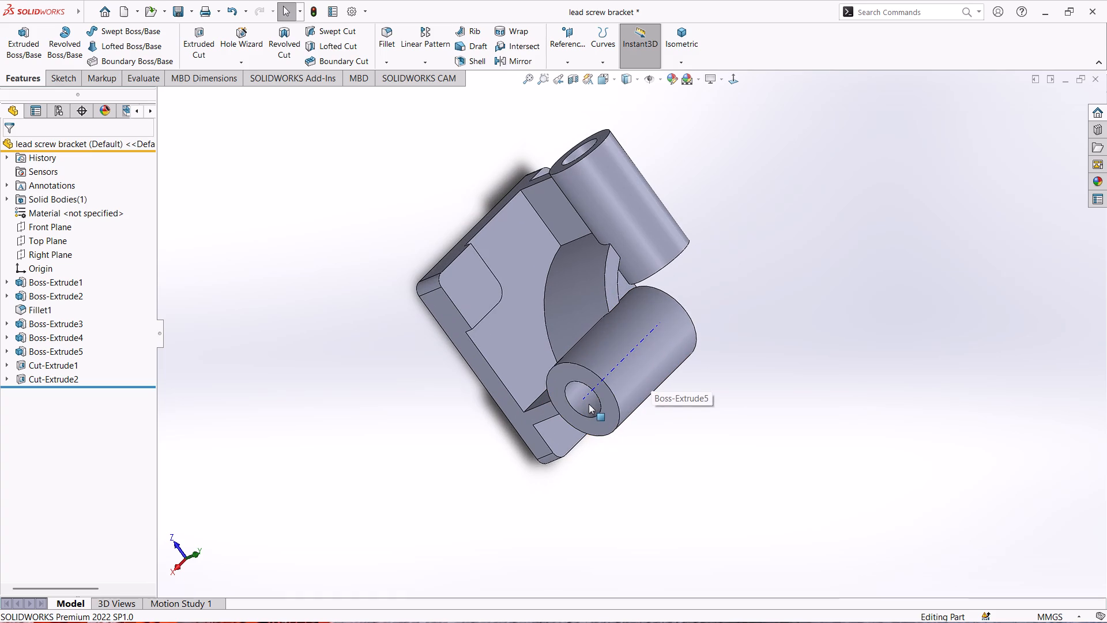
left_click(588, 408)
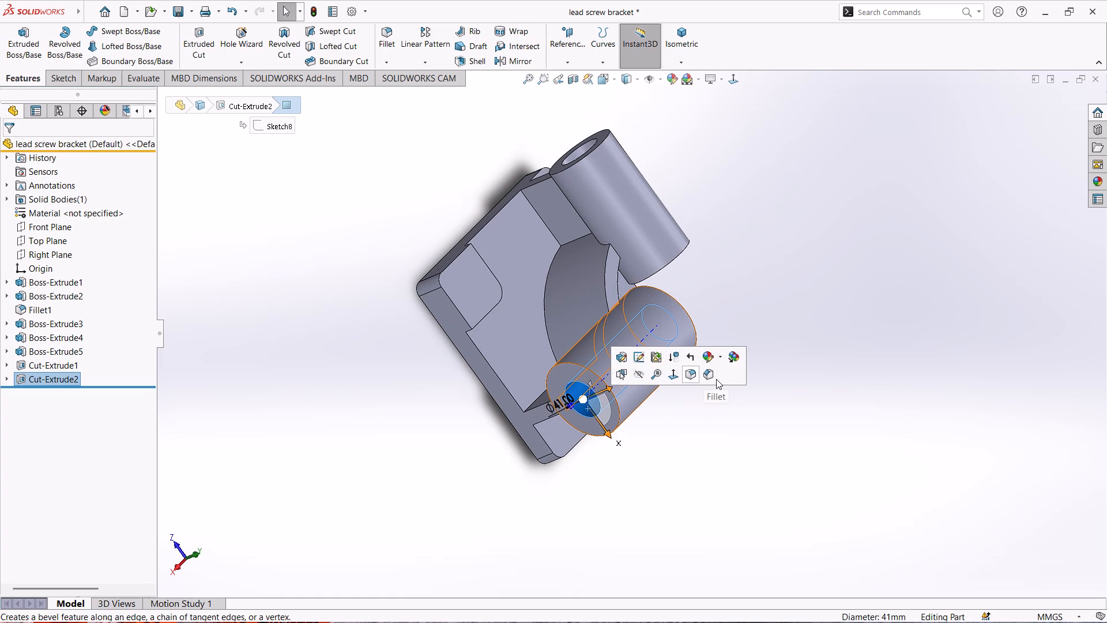
left_click(710, 377)
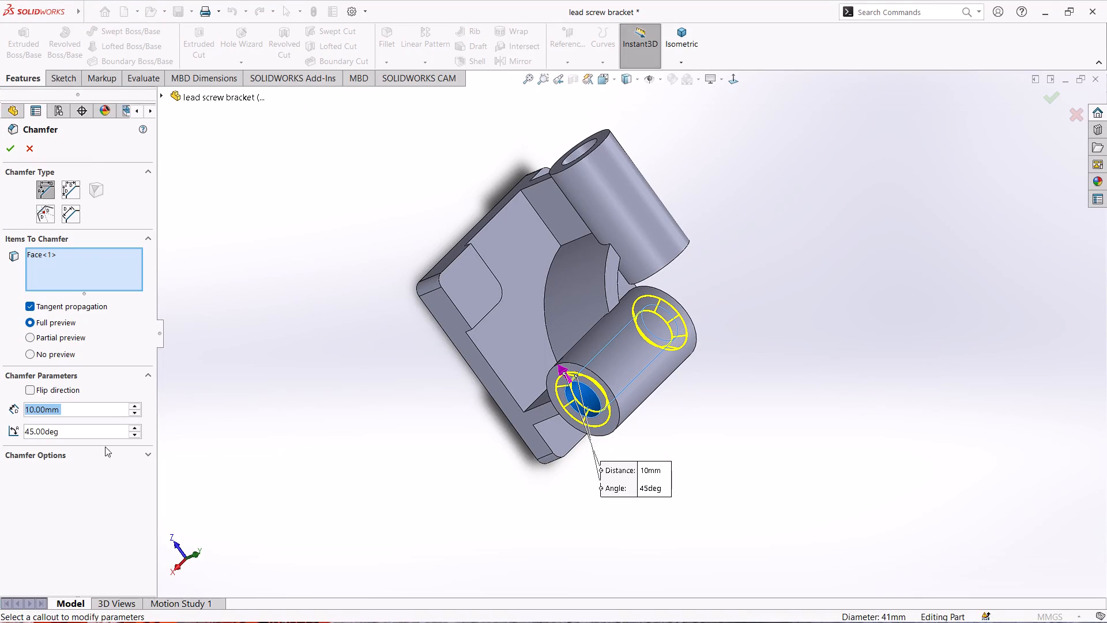
key("2")
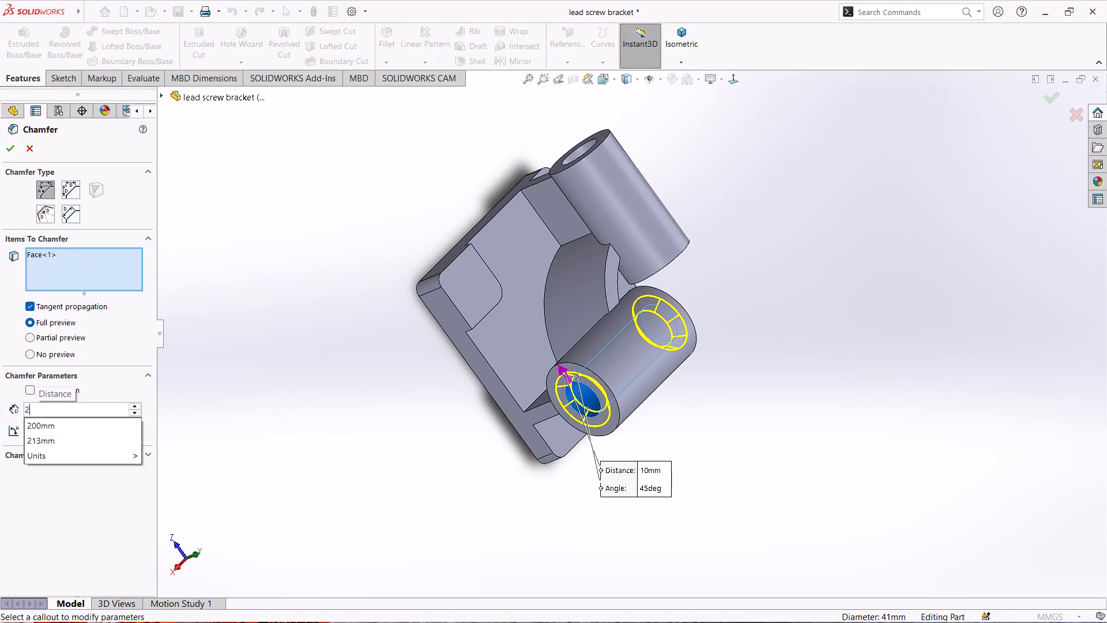
key("Return")
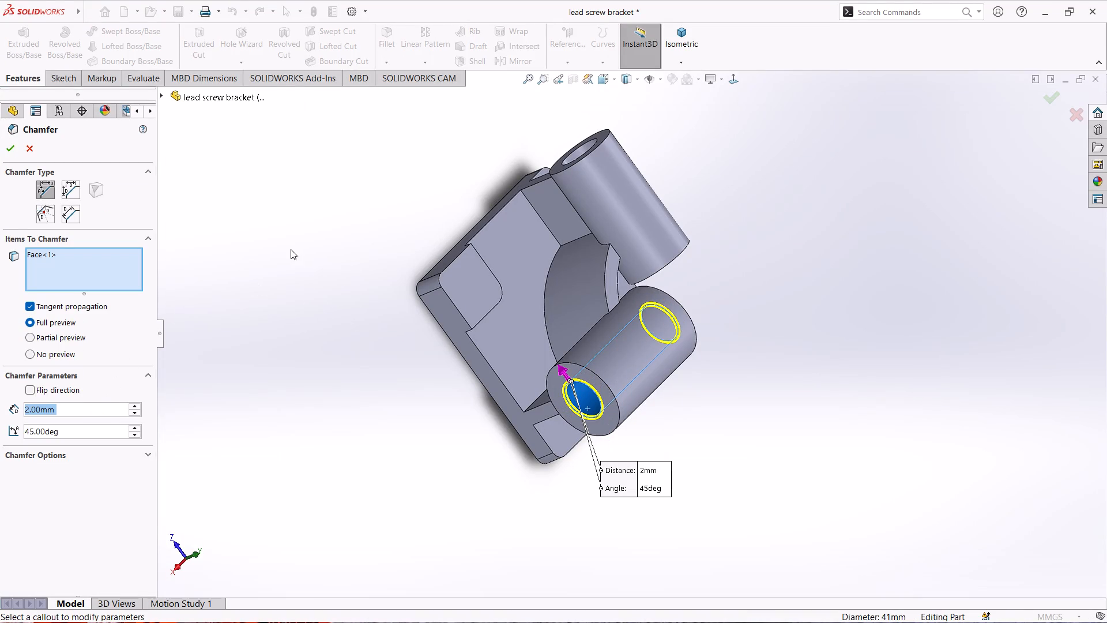
middle_click_drag(291, 249, 359, 449)
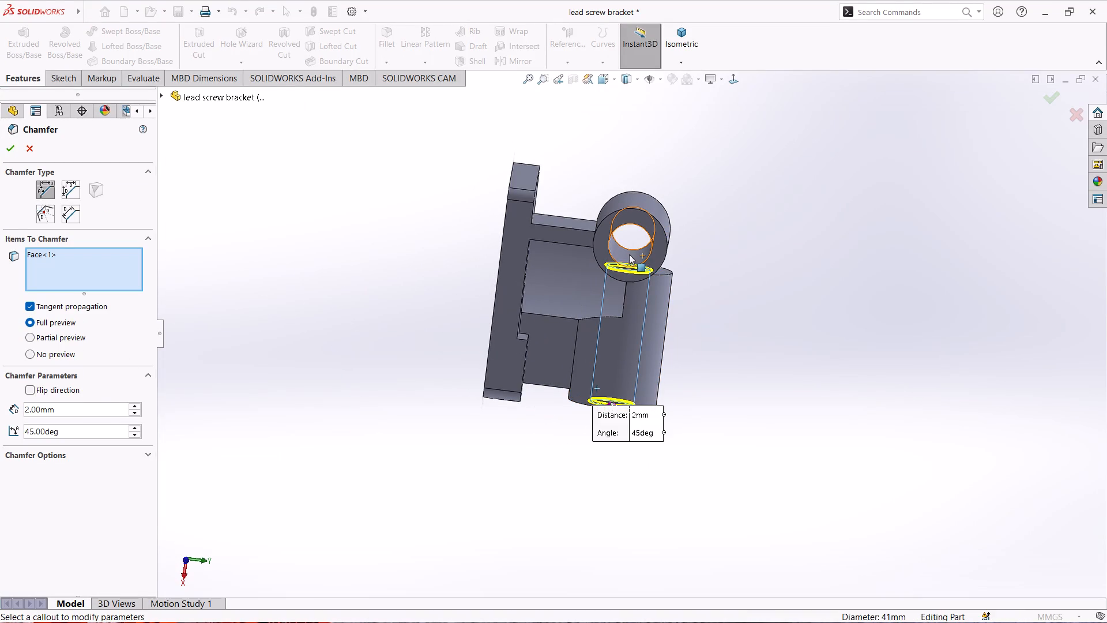
left_click(622, 253)
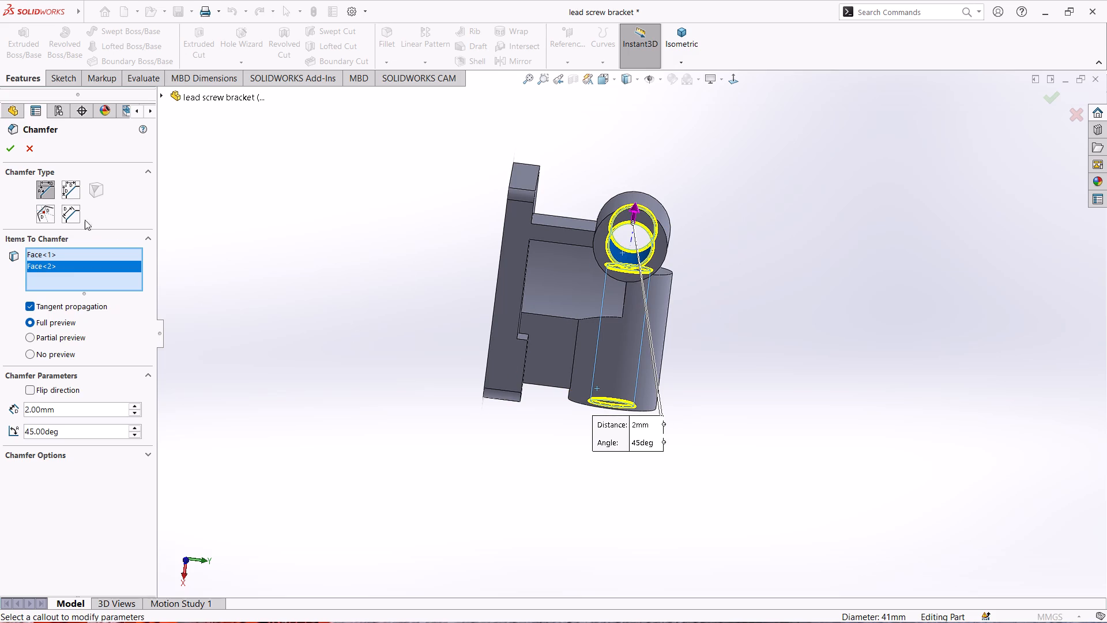
left_click(9, 149)
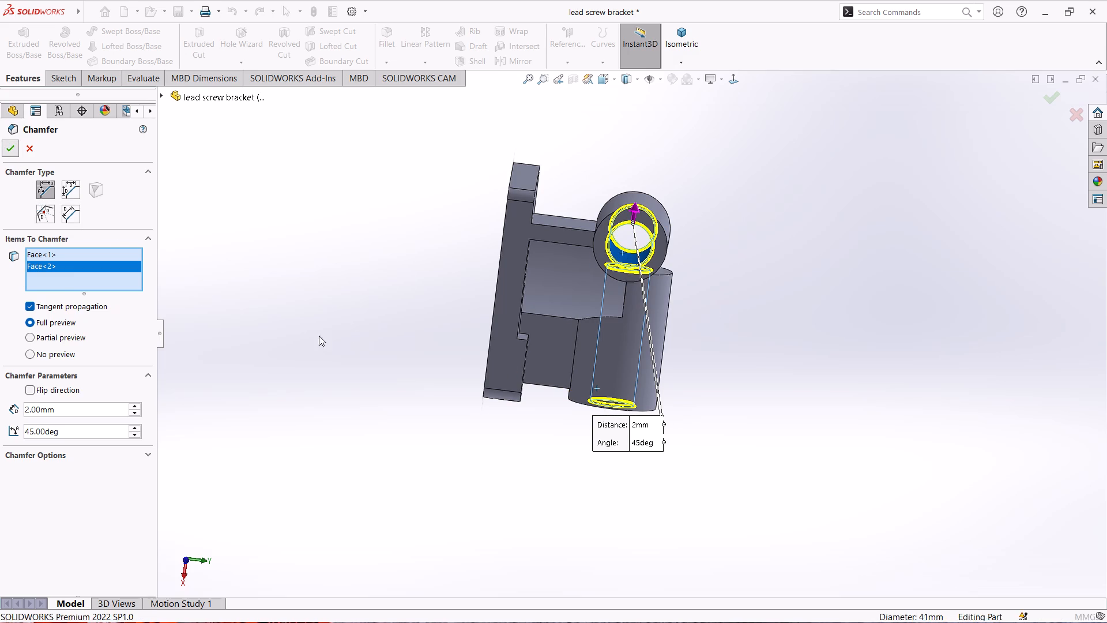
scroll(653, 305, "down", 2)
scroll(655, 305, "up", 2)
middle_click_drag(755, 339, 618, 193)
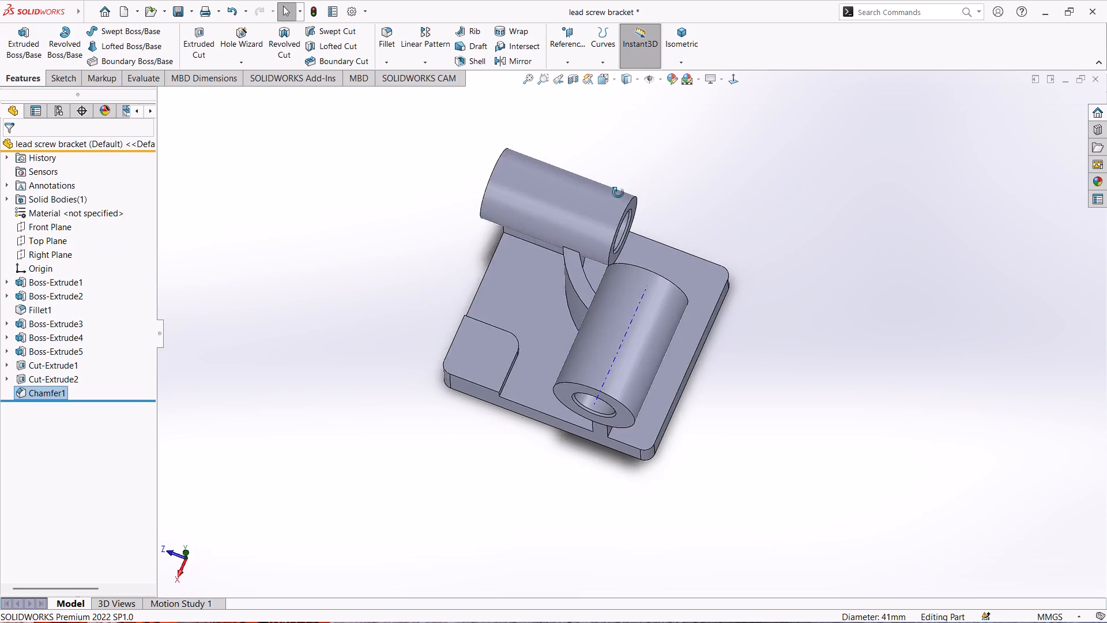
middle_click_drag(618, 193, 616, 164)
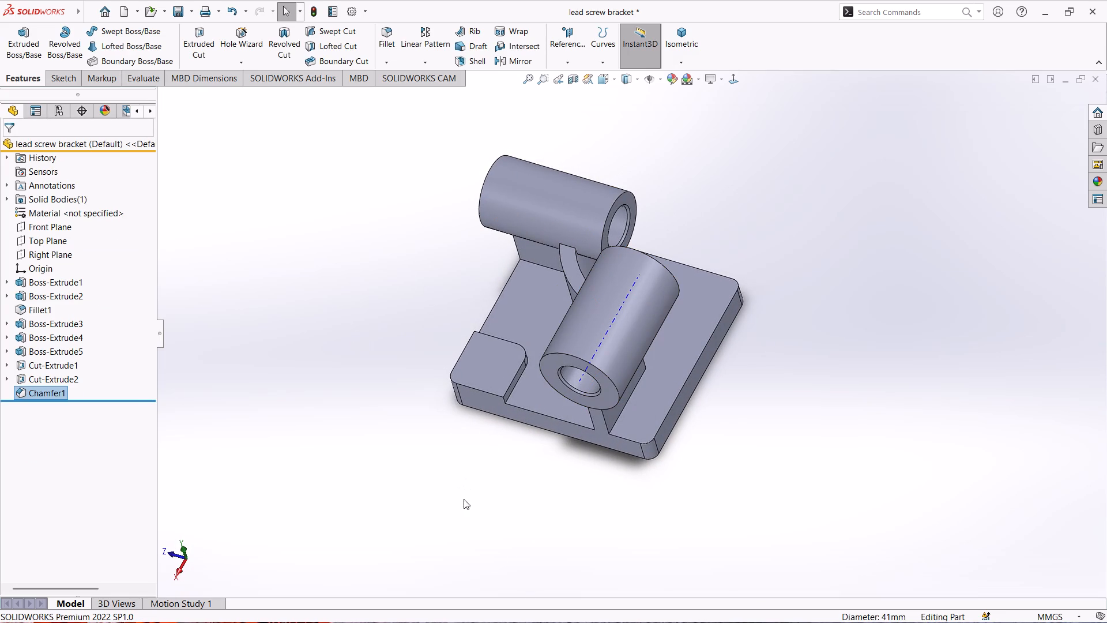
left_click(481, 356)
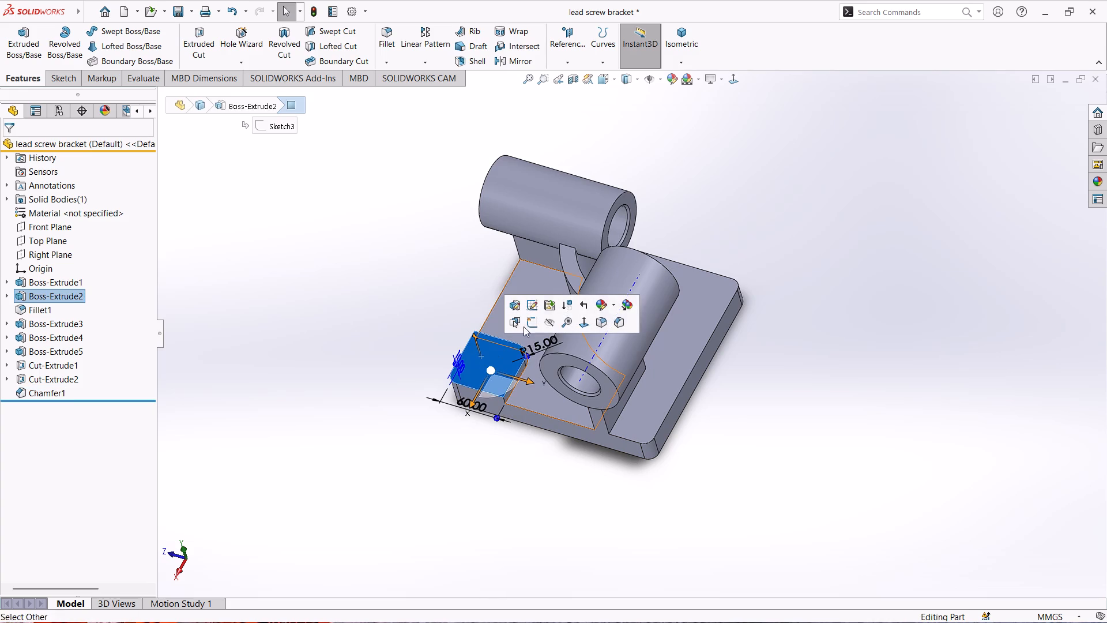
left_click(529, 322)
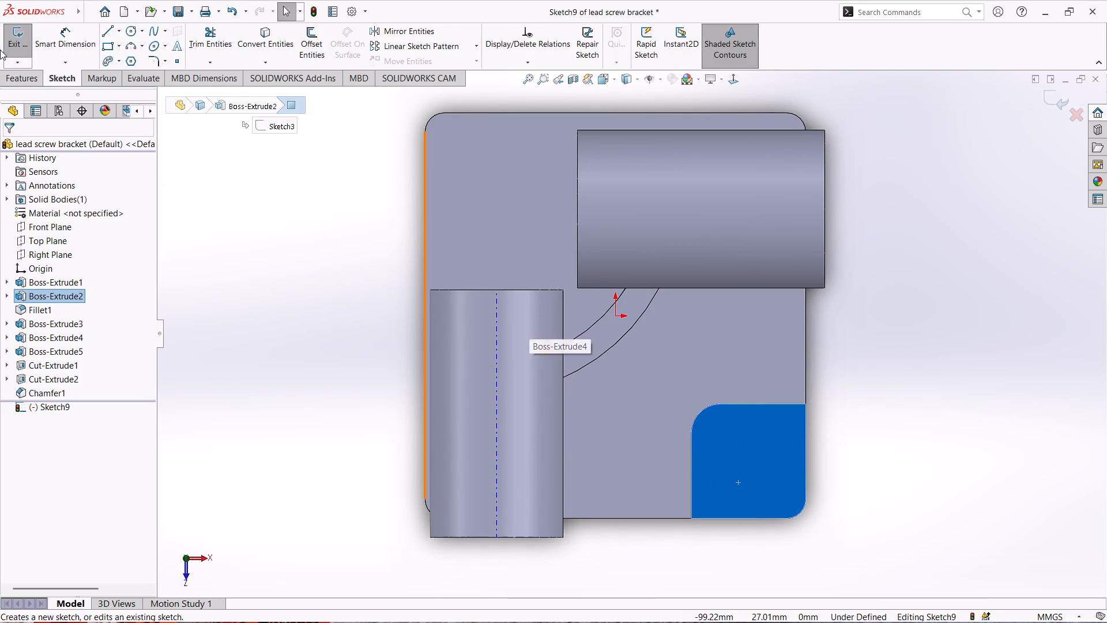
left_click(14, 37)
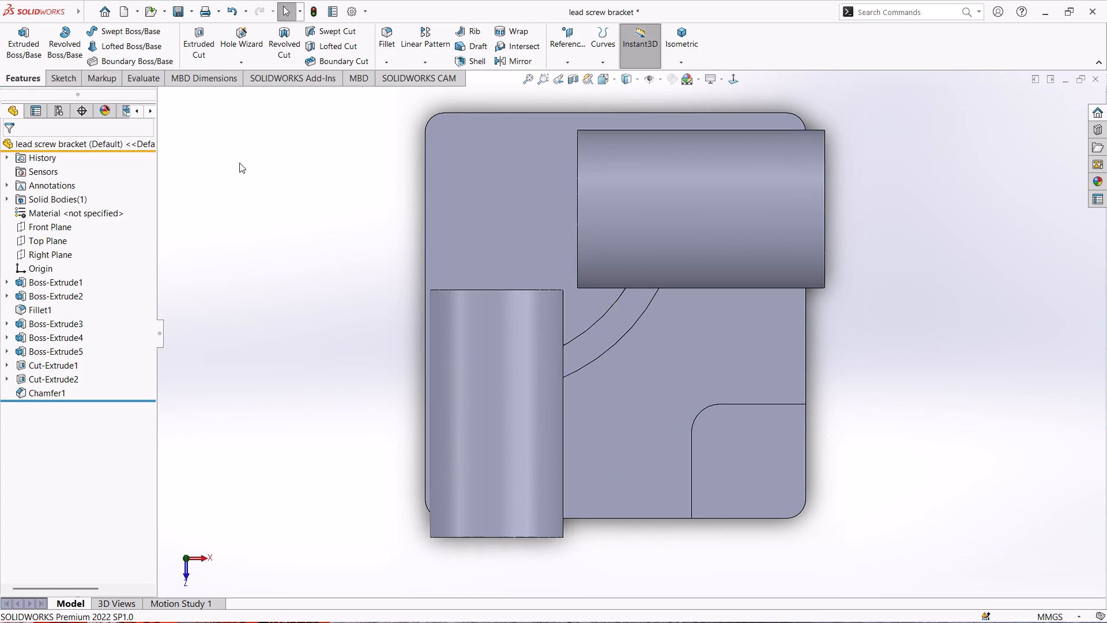
Start a Hole Wizard hole and place its position point near the middle of the raised corner pad using a 3D sketch.
left_click(236, 48)
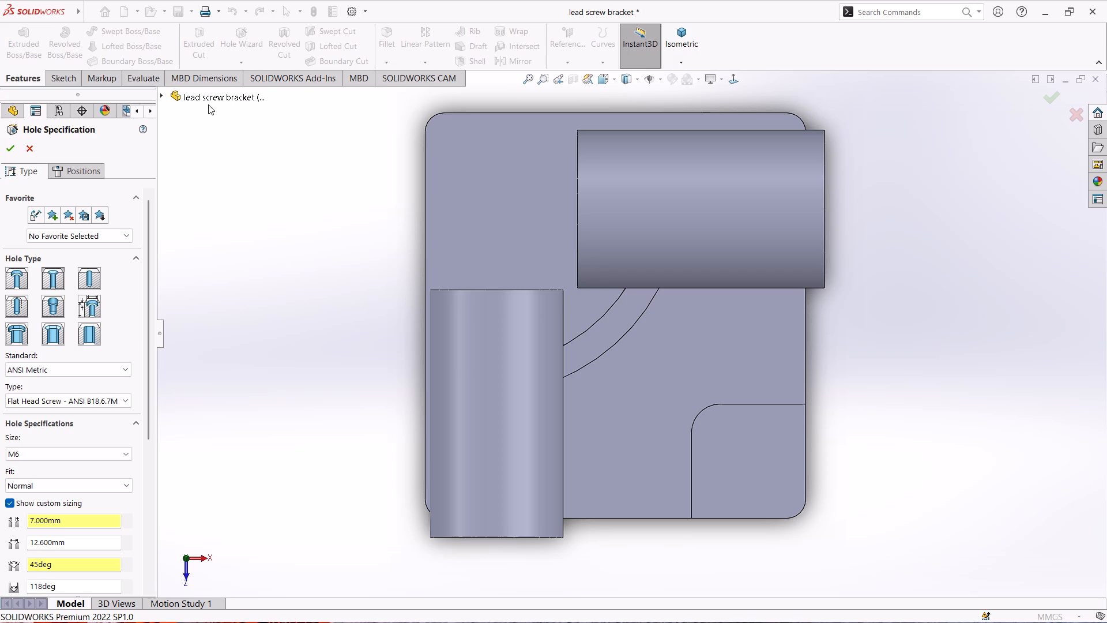
left_click(18, 274)
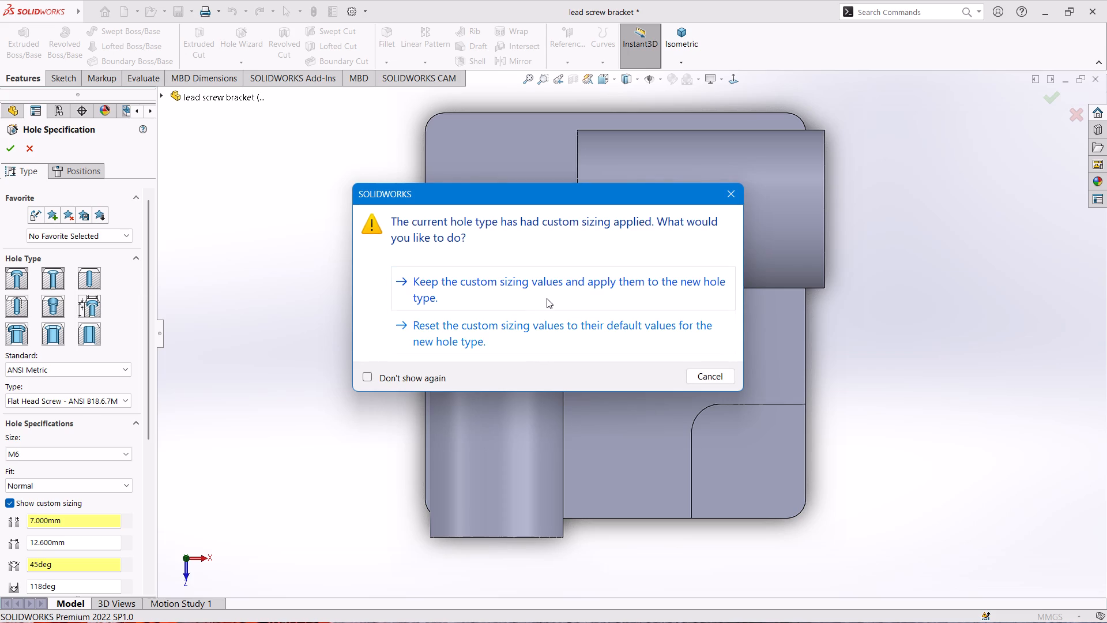
left_click(722, 189)
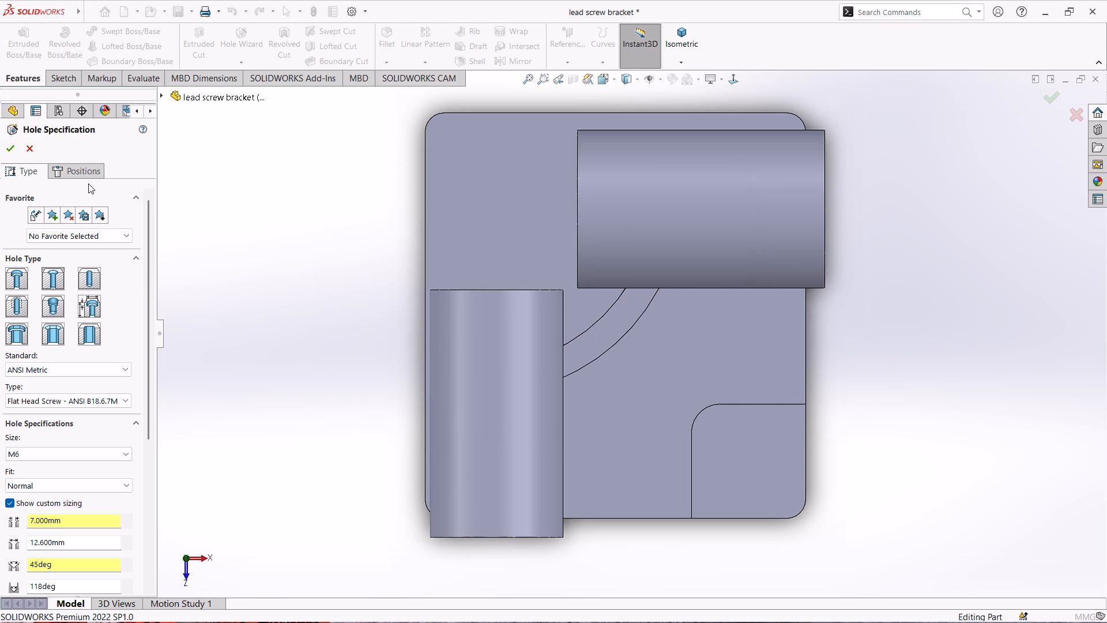
left_click(71, 170)
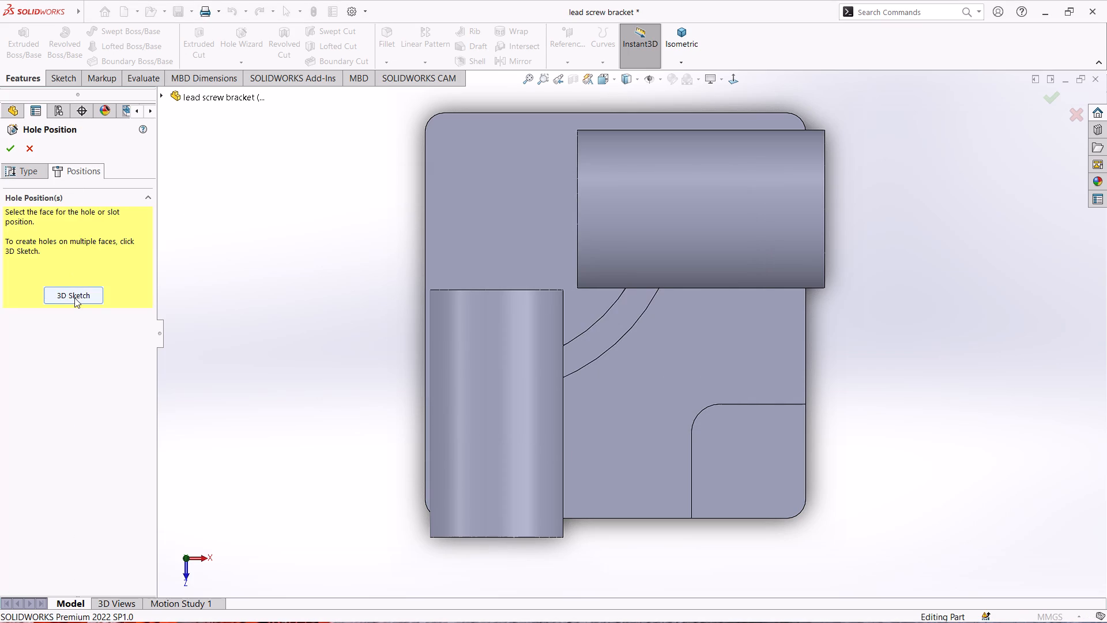
left_click(74, 299)
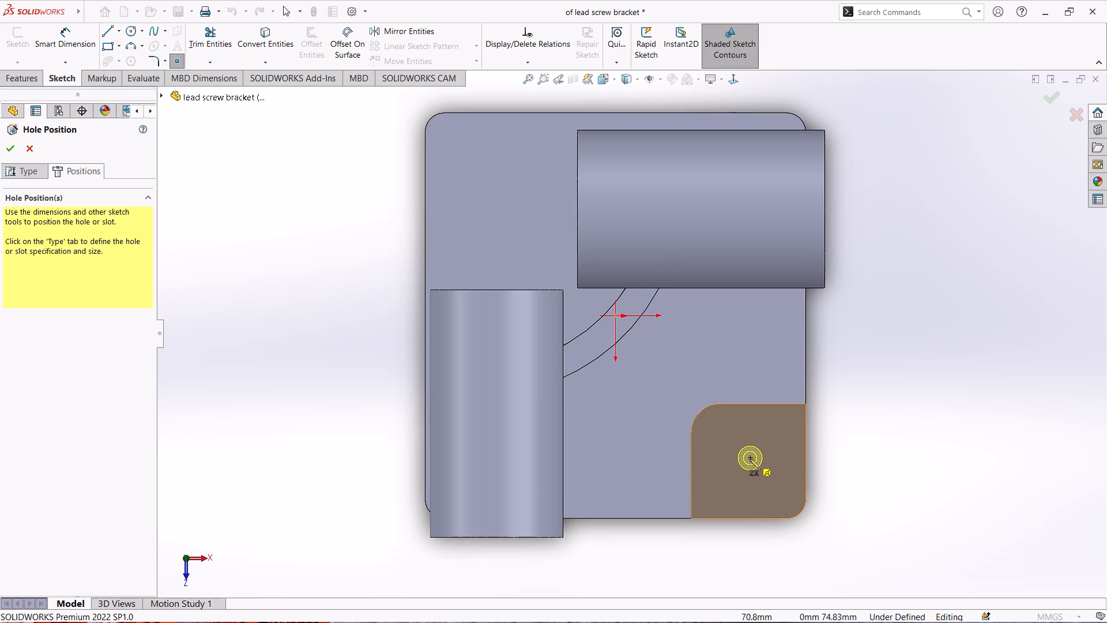
left_click(750, 459)
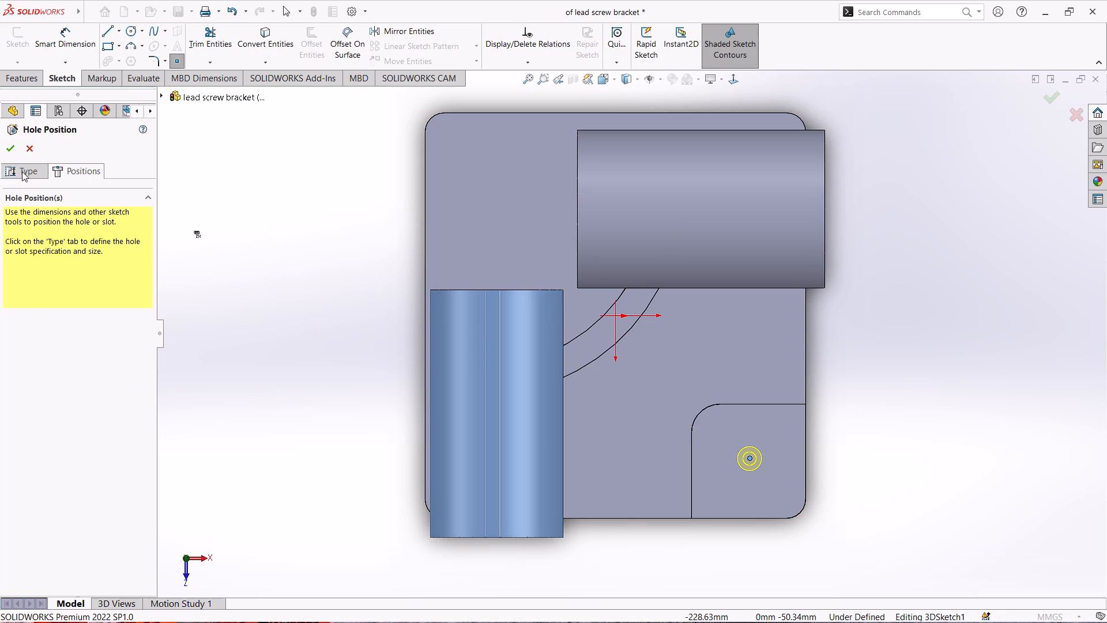
Change the hole to an ANSI Metric hex bolt counterbore, keeping the custom sizing values, with size M8 and Close fit.
left_click(22, 171)
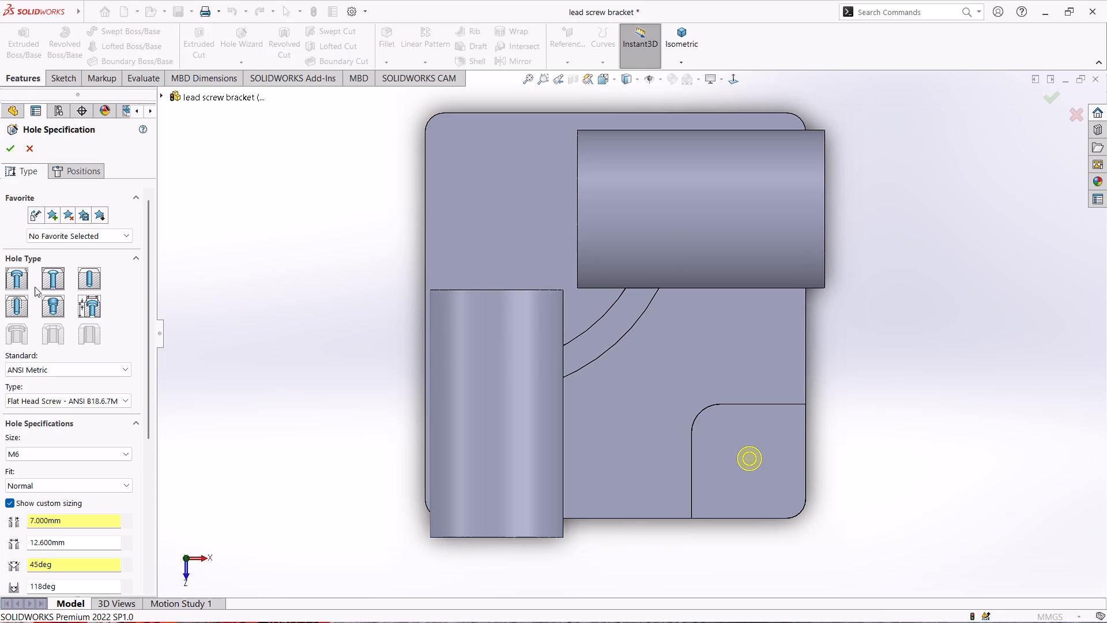
left_click(21, 274)
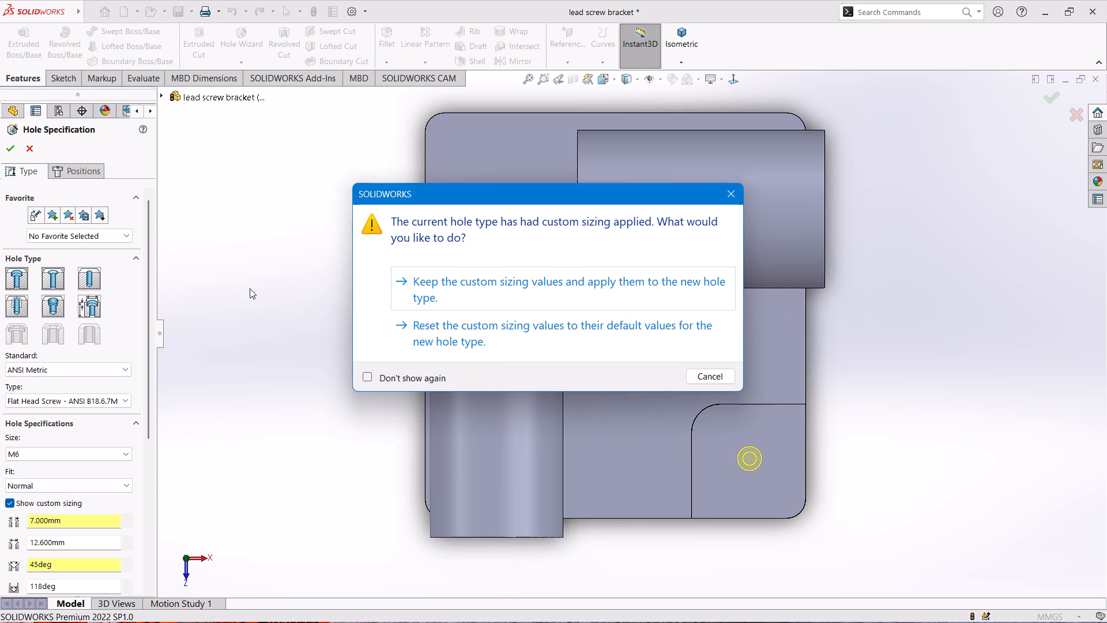
left_click(587, 292)
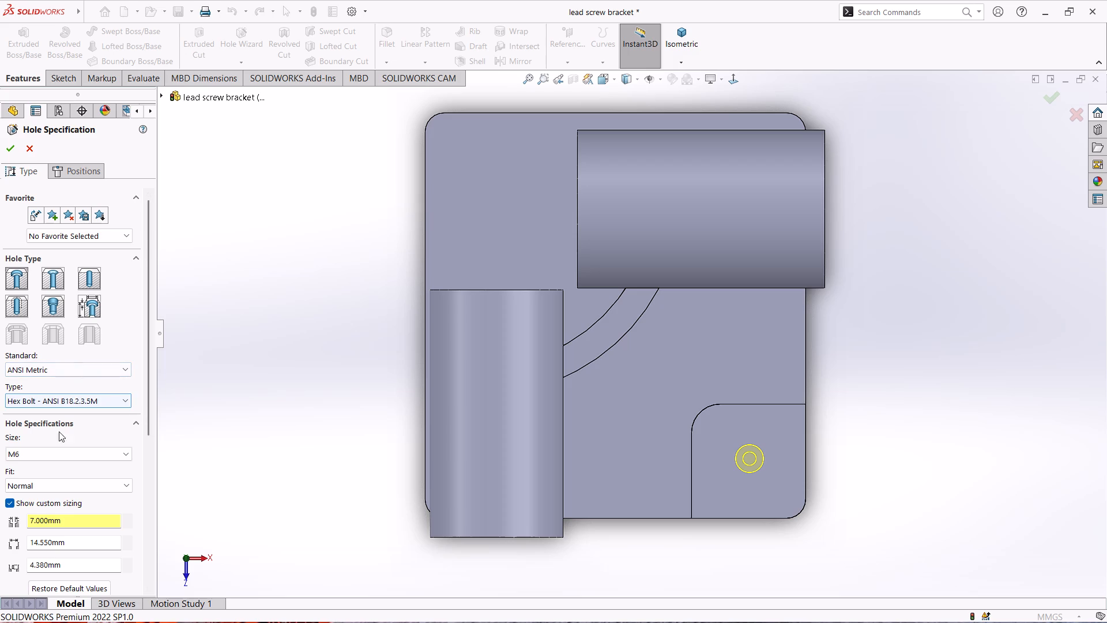
left_click(52, 449)
left_click(36, 475)
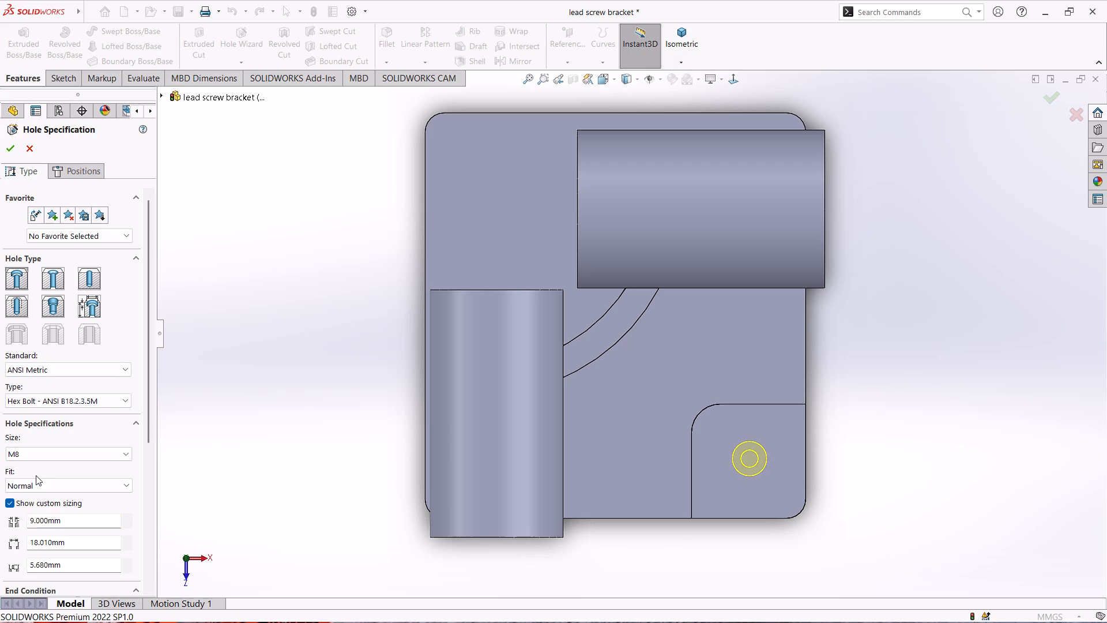
left_click_drag(151, 421, 152, 438)
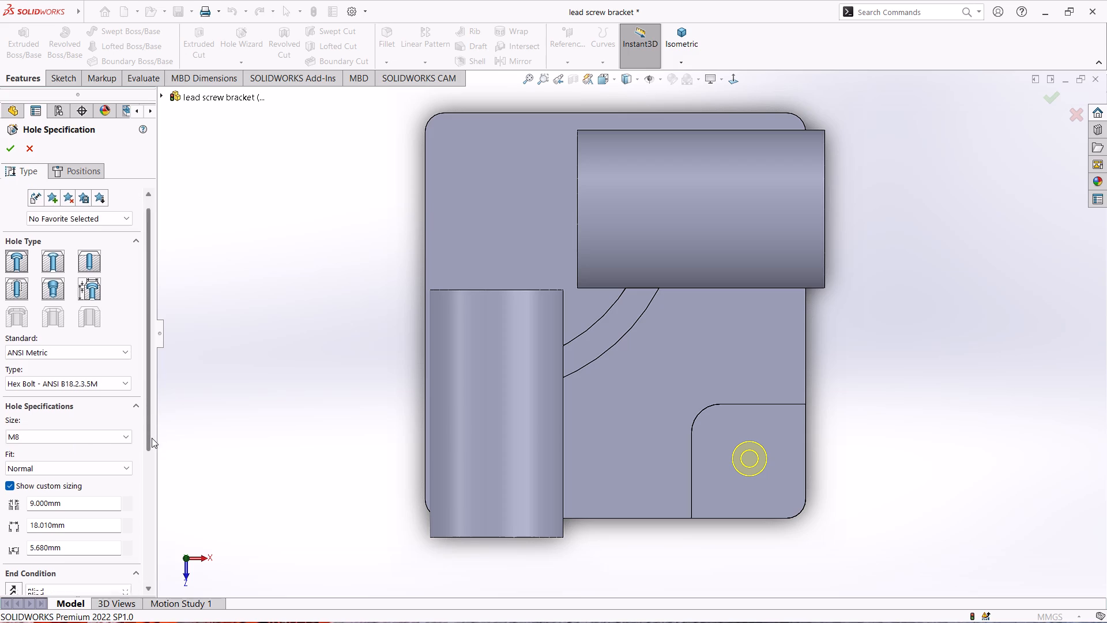
left_click_drag(152, 438, 150, 496)
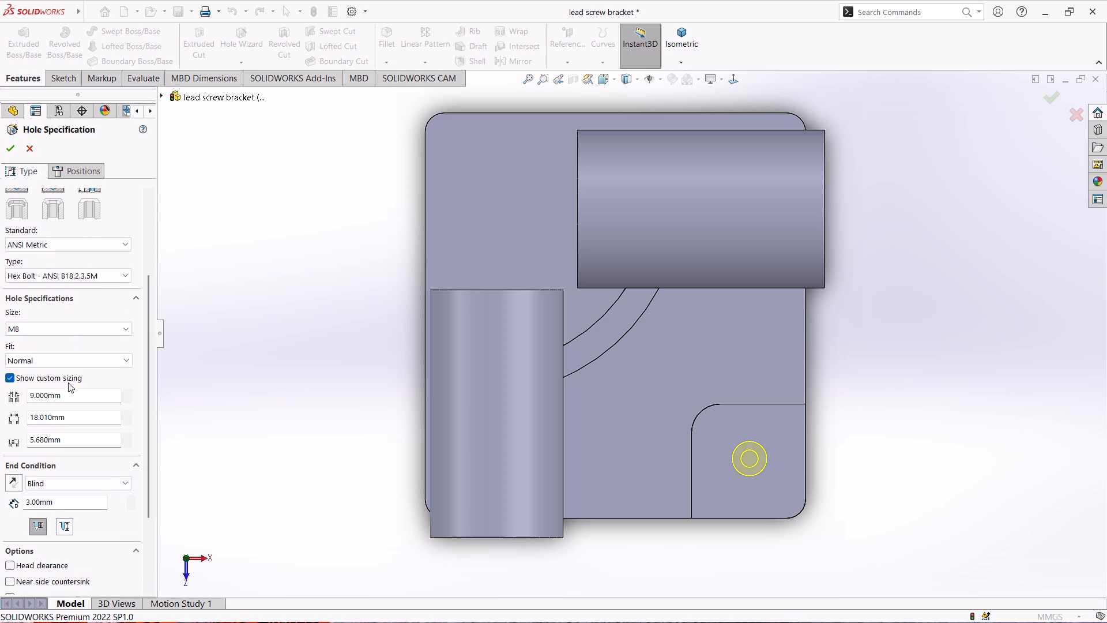
left_click(68, 366)
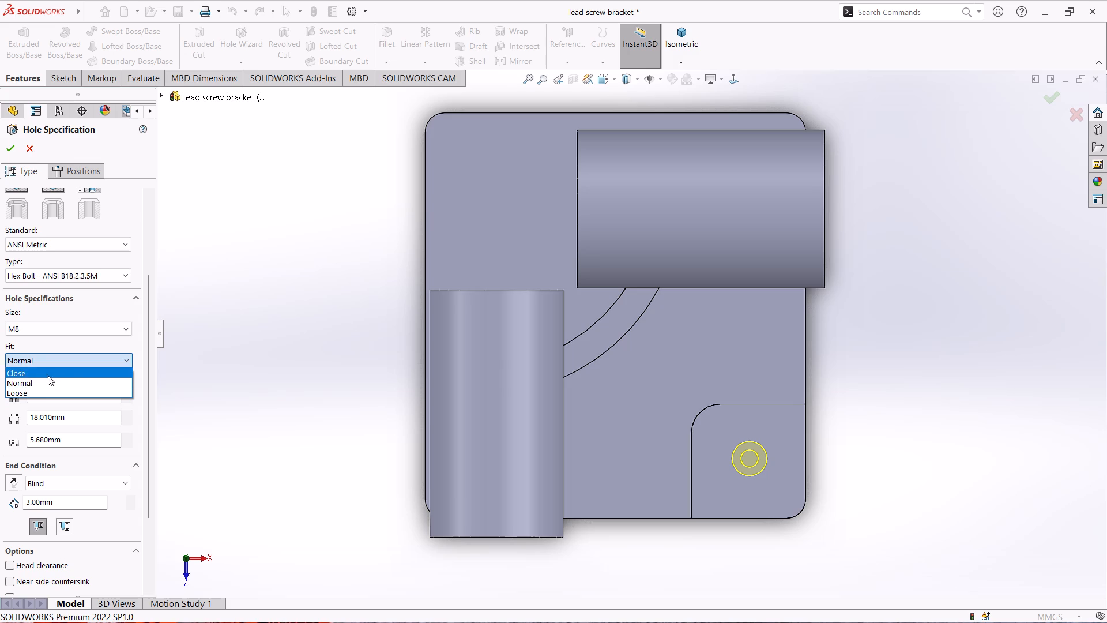
left_click(48, 376)
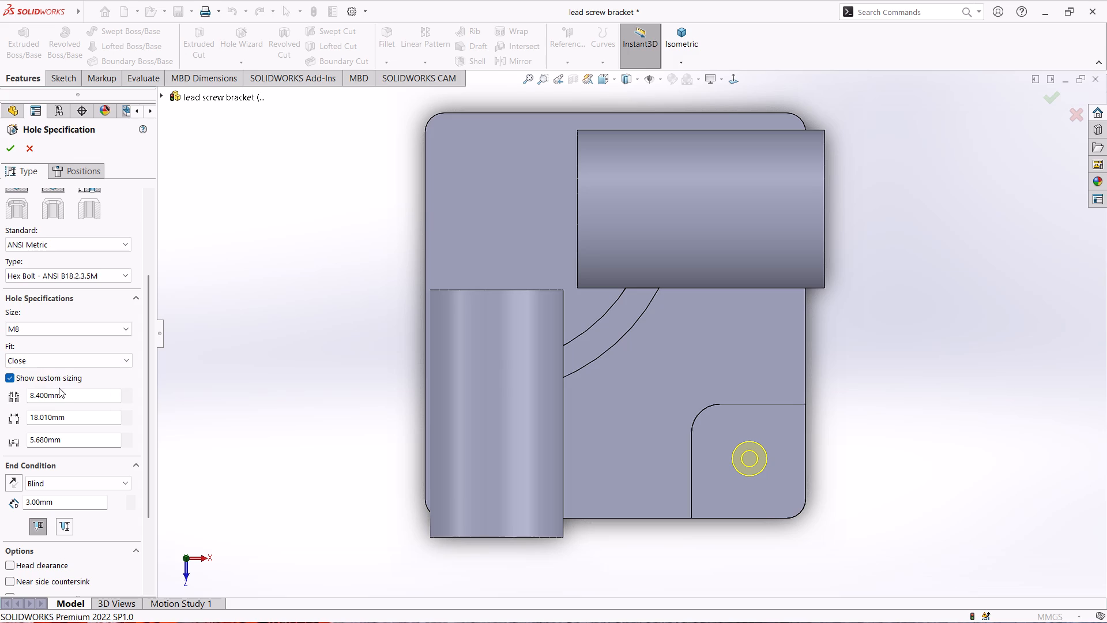
Set the custom sizing to 15 mm hole diameter, 30 mm counterbore diameter and 10 mm counterbore depth, and accept the hole.
left_click_drag(68, 397, 12, 397)
key("1")
key("5")
key("Return")
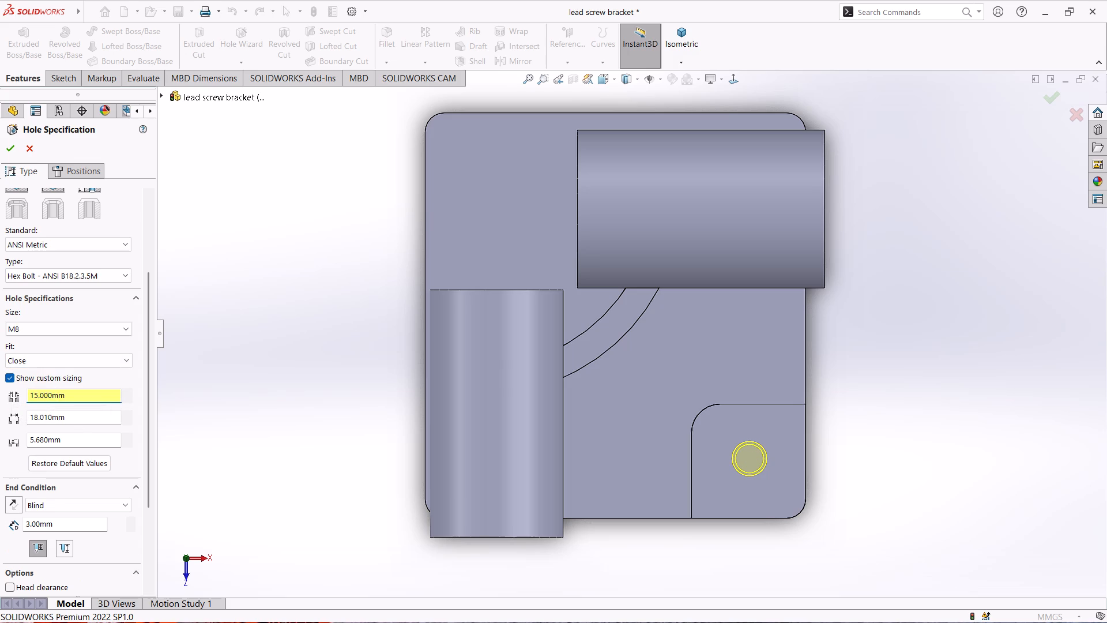
left_click_drag(83, 415, 23, 418)
key("3")
key("0")
key("Return")
left_click_drag(78, 436, 21, 442)
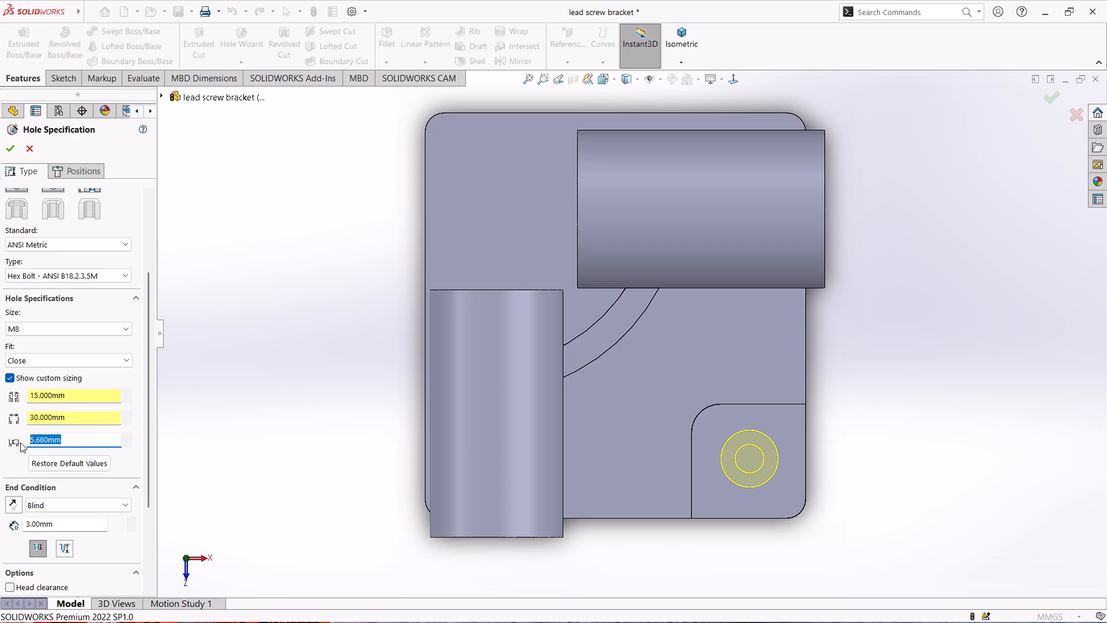
key("1")
key("0")
key("Return")
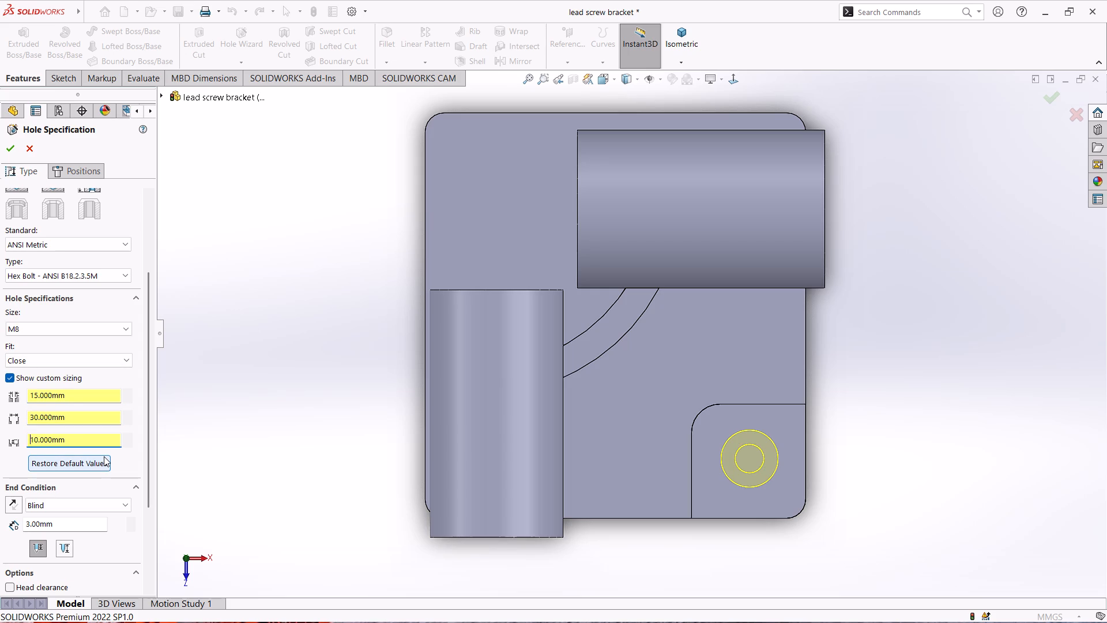
scroll(173, 464, "down", 2)
scroll(173, 464, "up", 1)
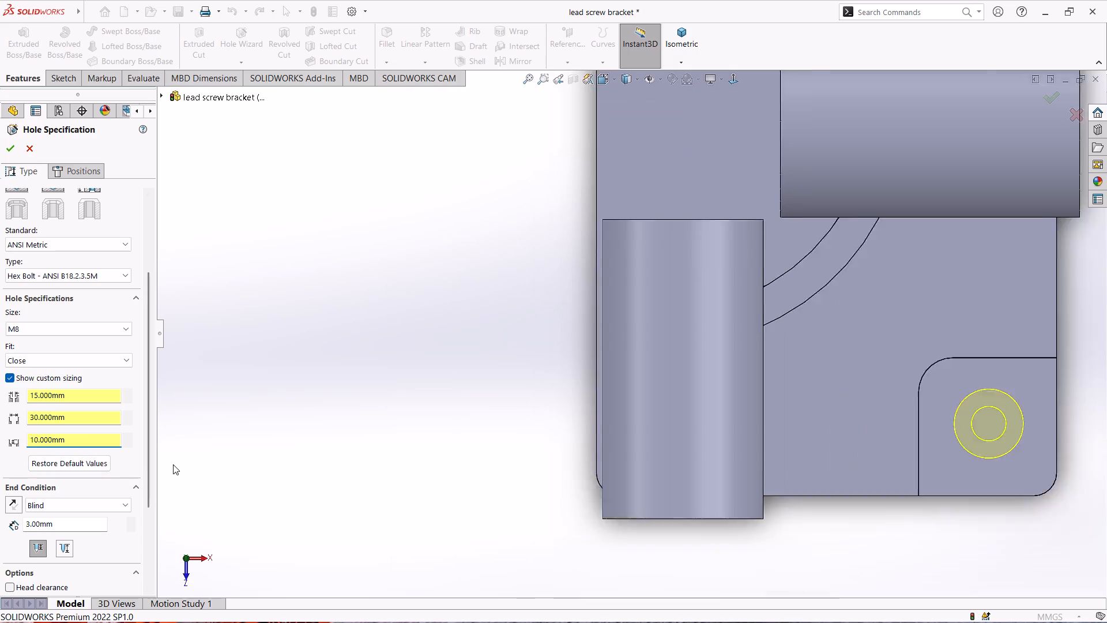
scroll(173, 464, "up", 1)
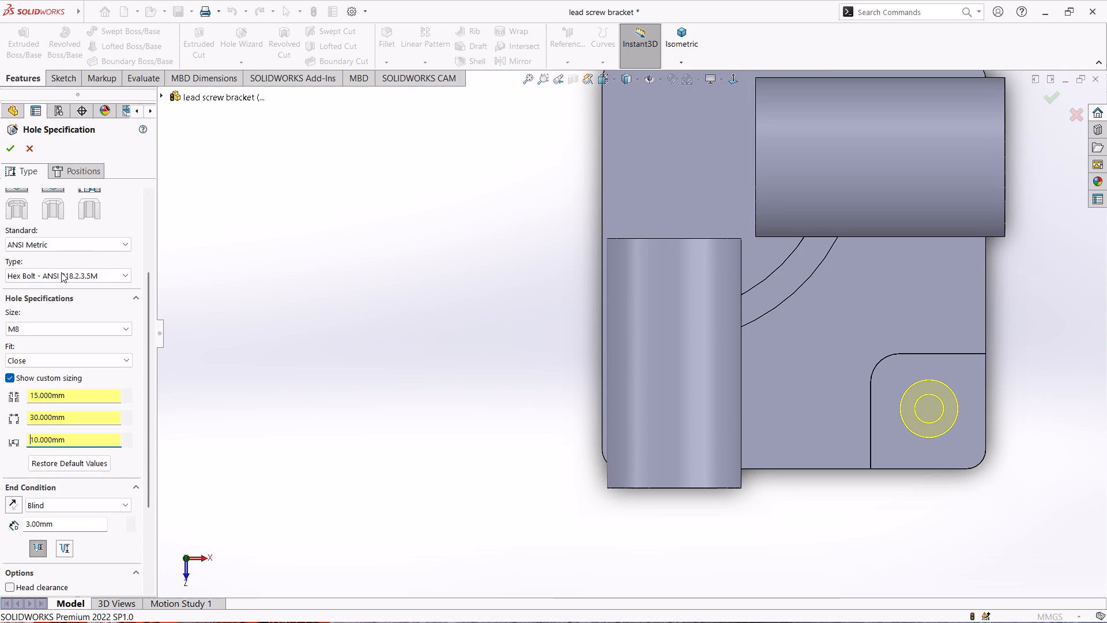
left_click(13, 151)
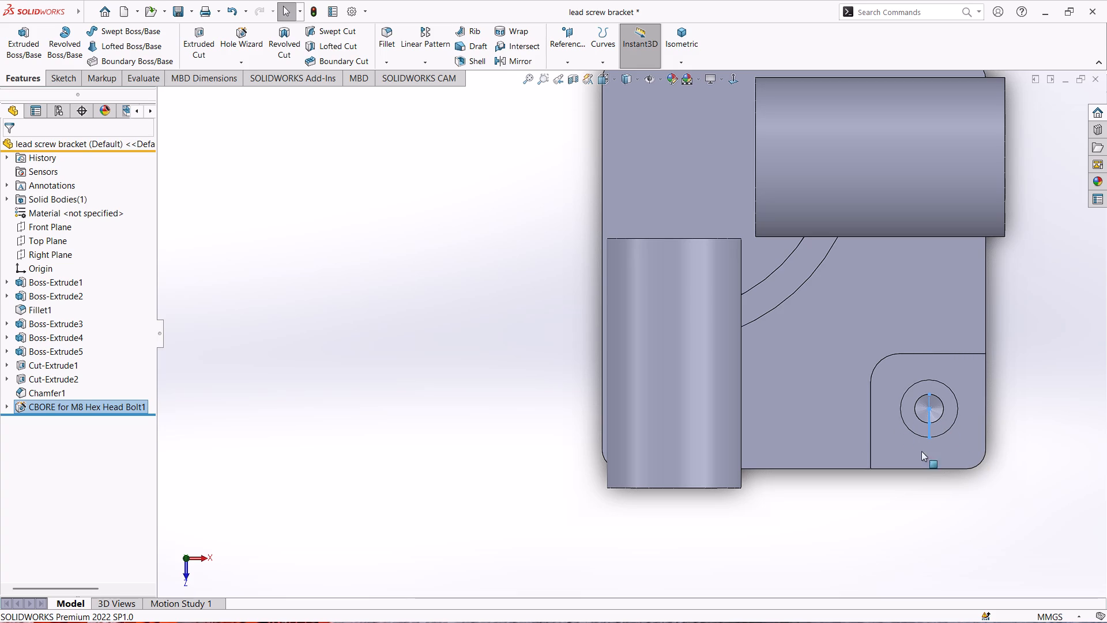
Edit the corner pad's counterbore hole feature and set its end condition to Through All.
middle_click_drag(962, 476, 877, 380)
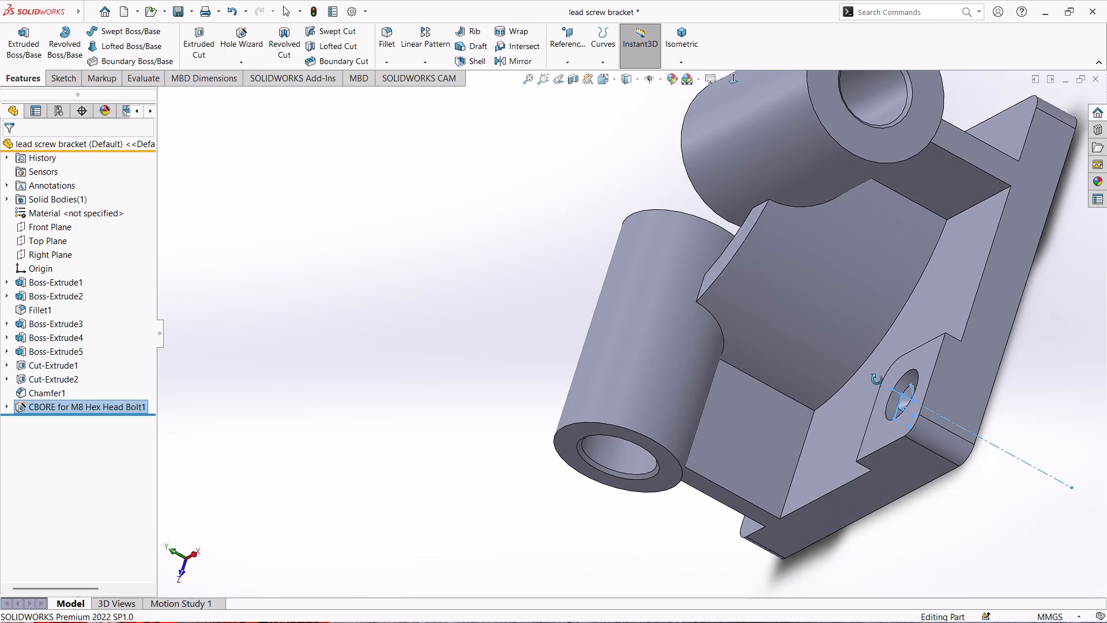
middle_click_drag(877, 380, 965, 385)
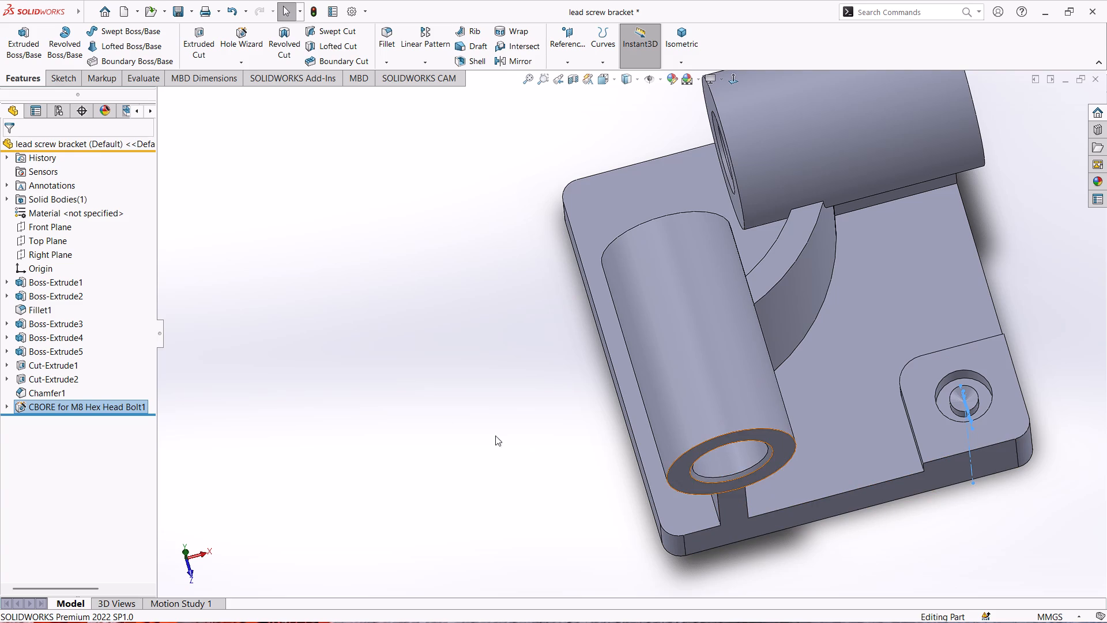
right_click(70, 404)
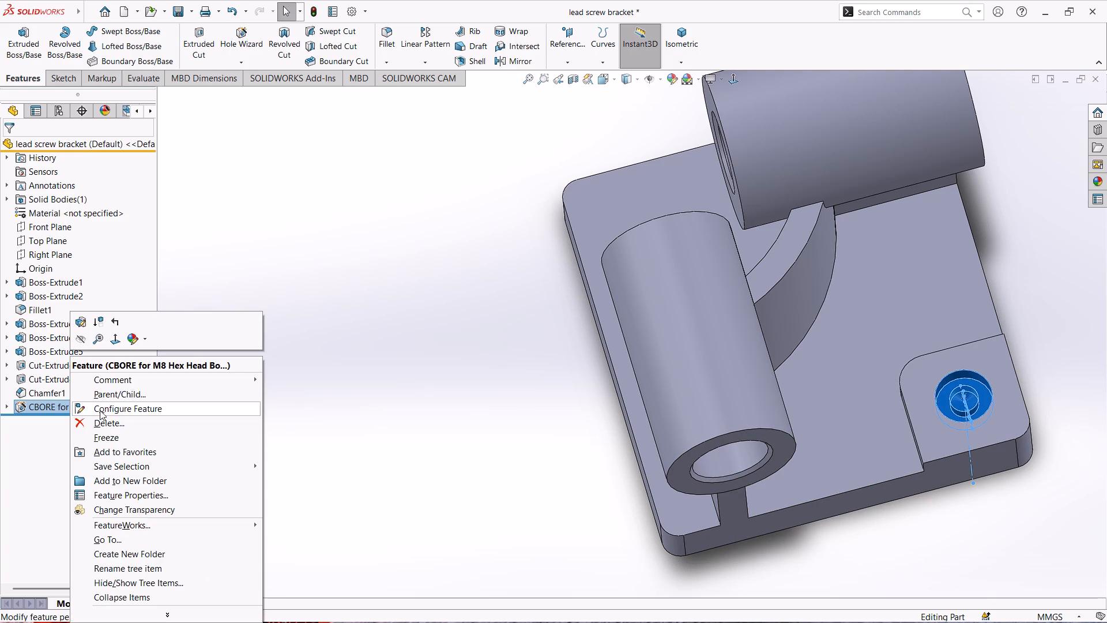
left_click(84, 329)
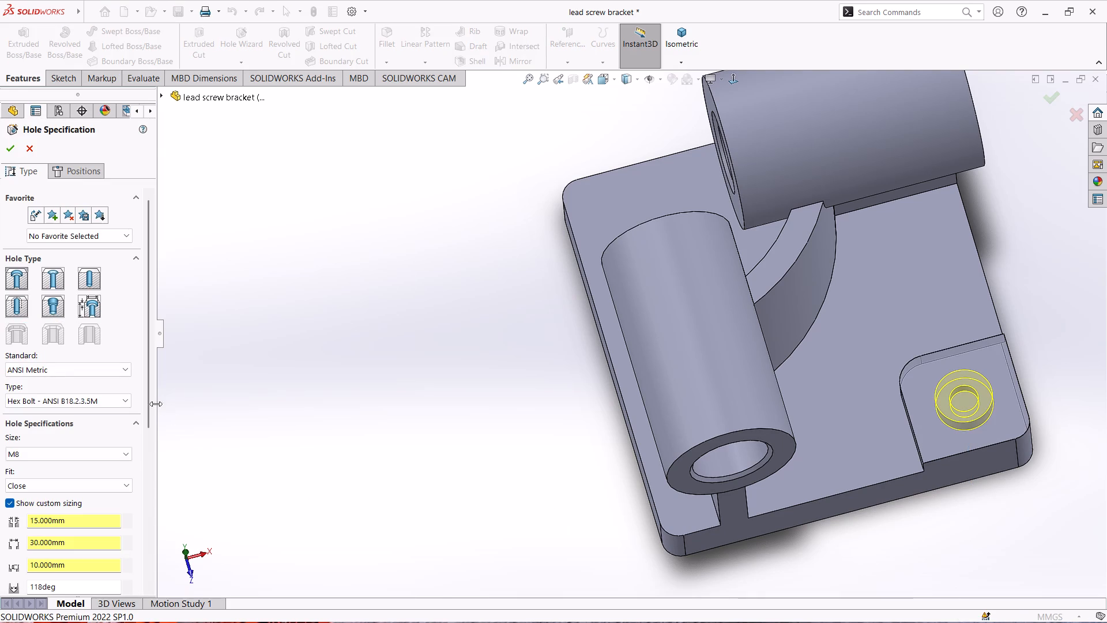
left_click_drag(151, 400, 168, 500)
left_click(92, 471)
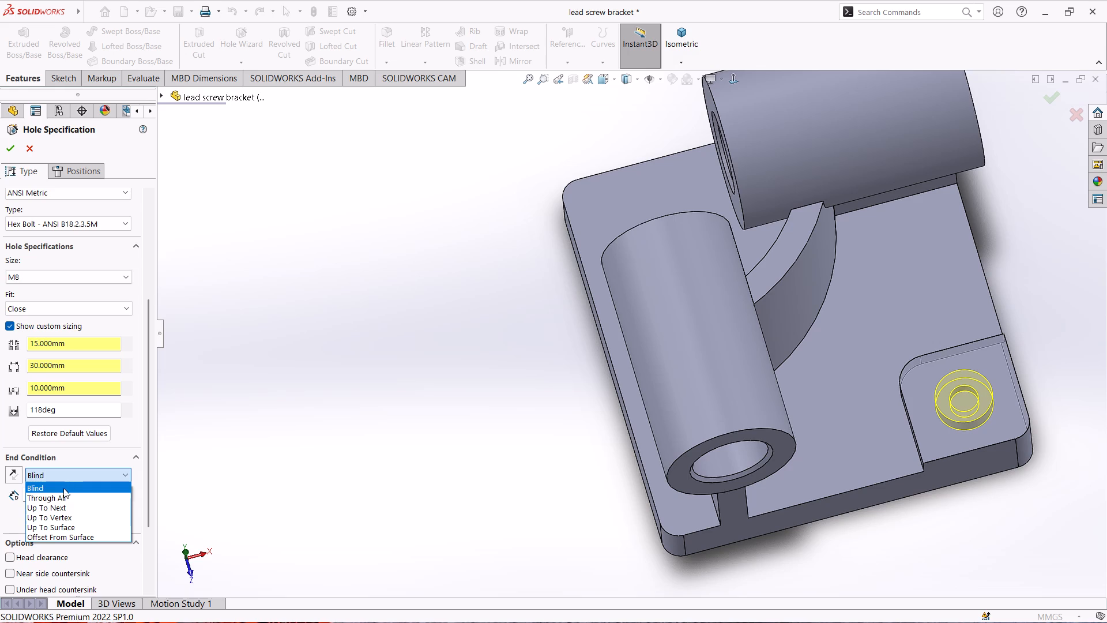
left_click(62, 497)
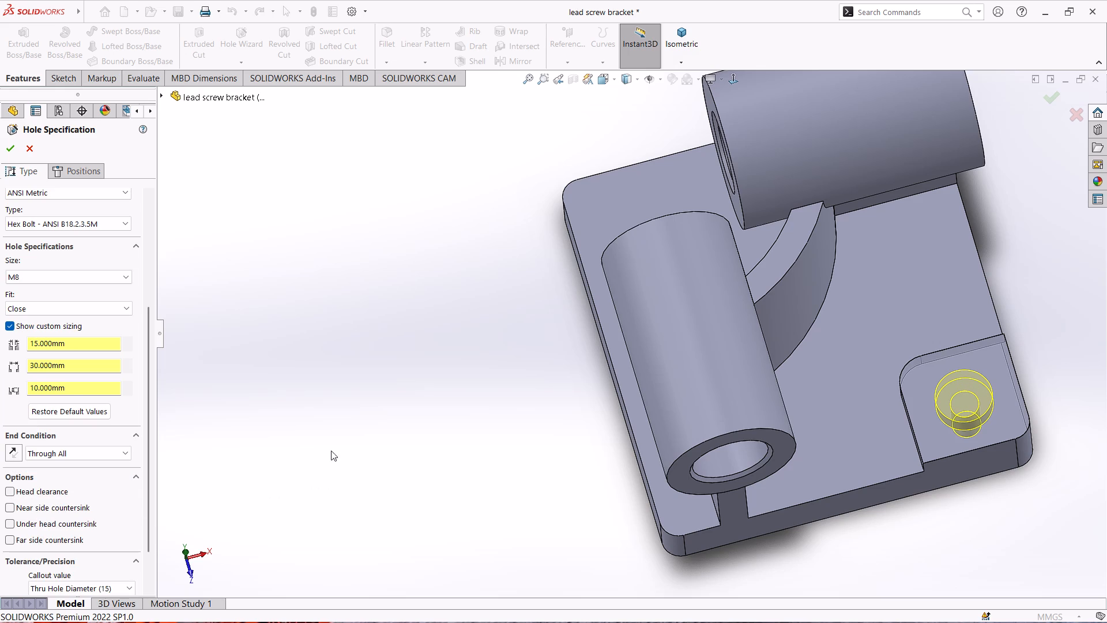
In the counterbore hole's position sketch, dimension the hole point 30 mm from the corner pad's inner edge parallel to the X axis.
left_click(56, 73)
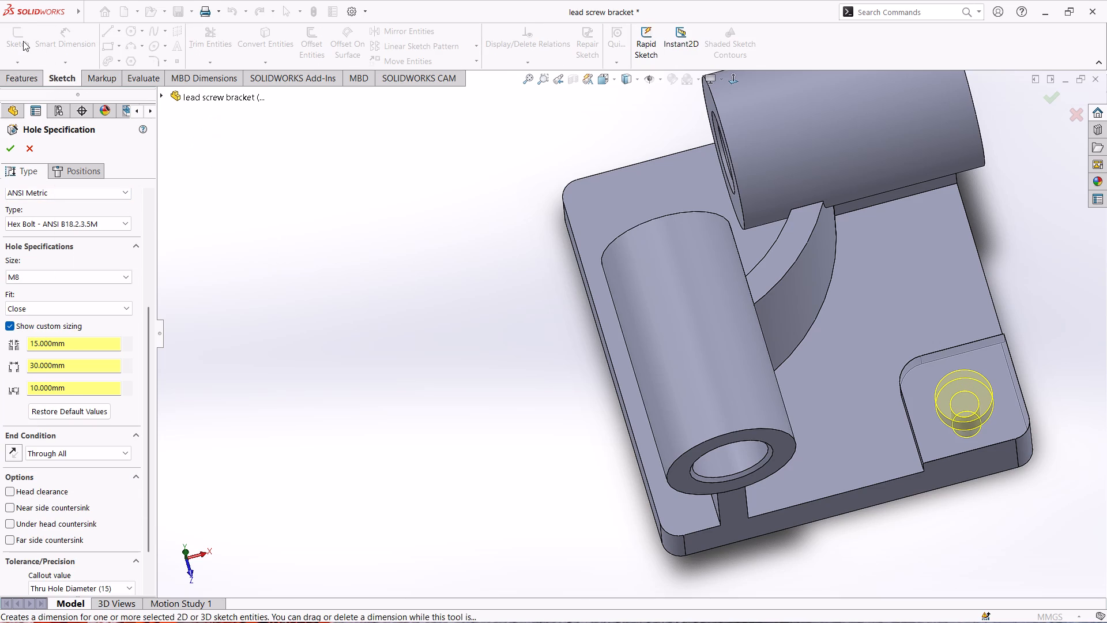
left_click(77, 168)
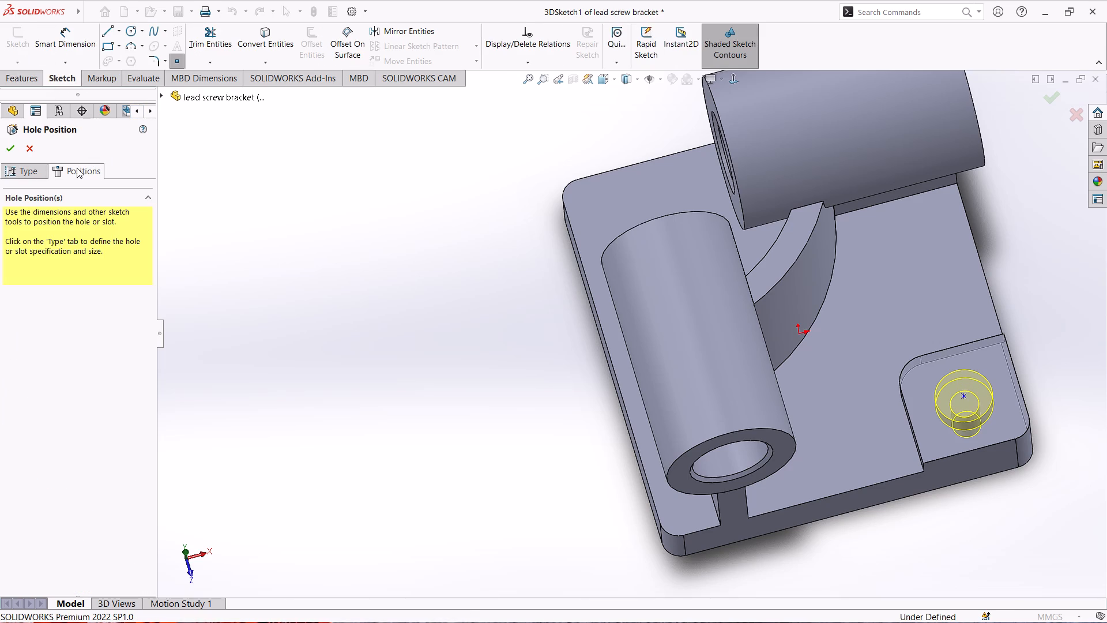
left_click(69, 43)
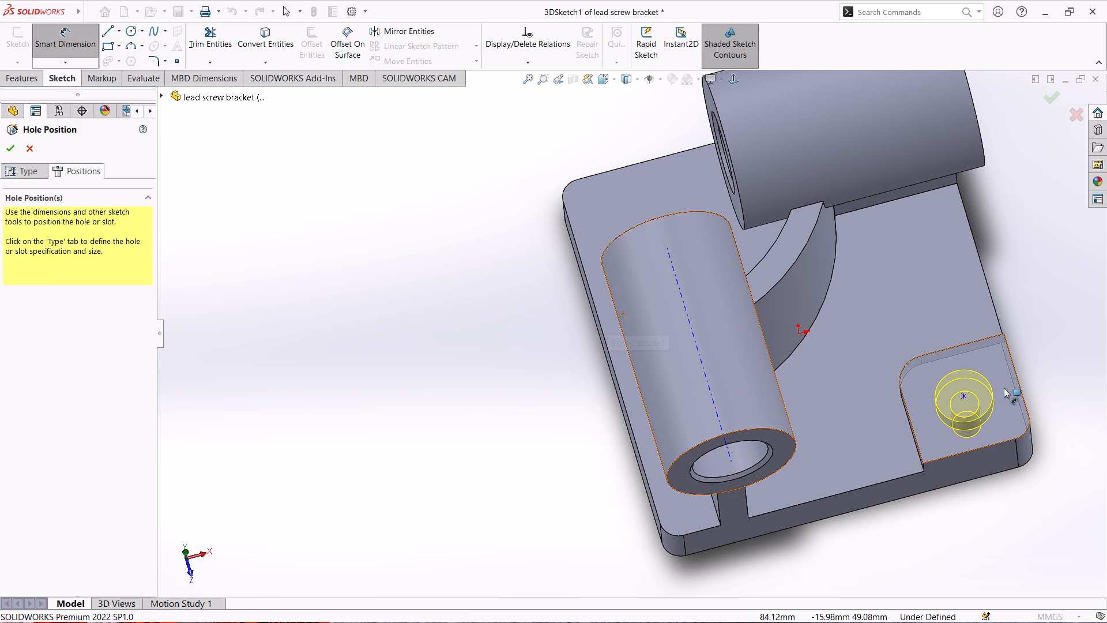
scroll(1008, 386, "down", 2)
scroll(1034, 368, "up", 2)
middle_click_drag(939, 300, 939, 309)
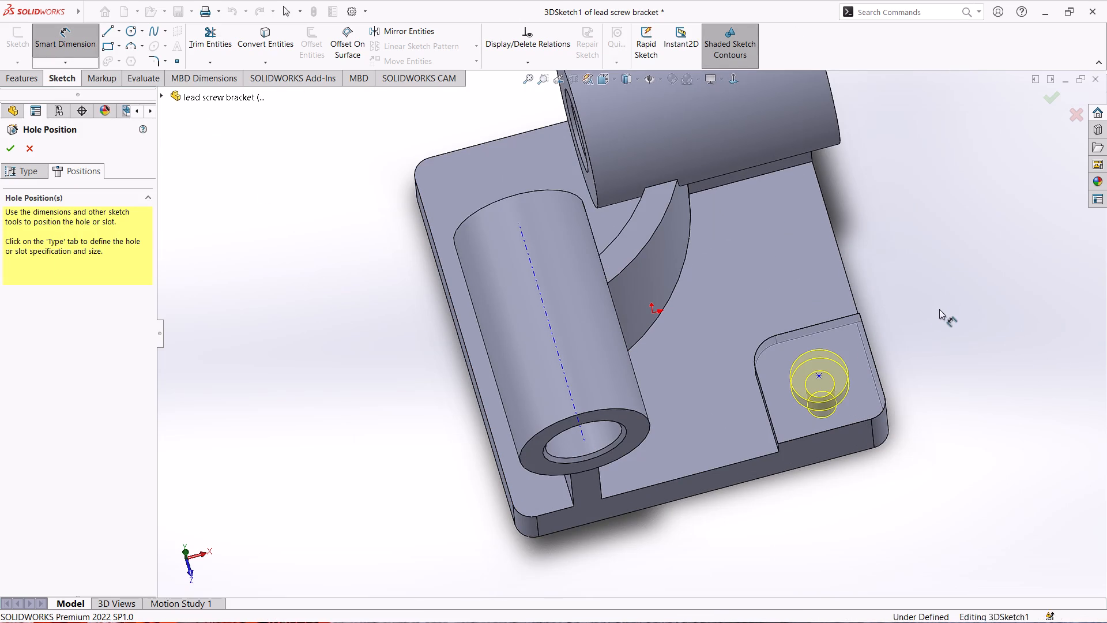
middle_click_drag(939, 309, 933, 346)
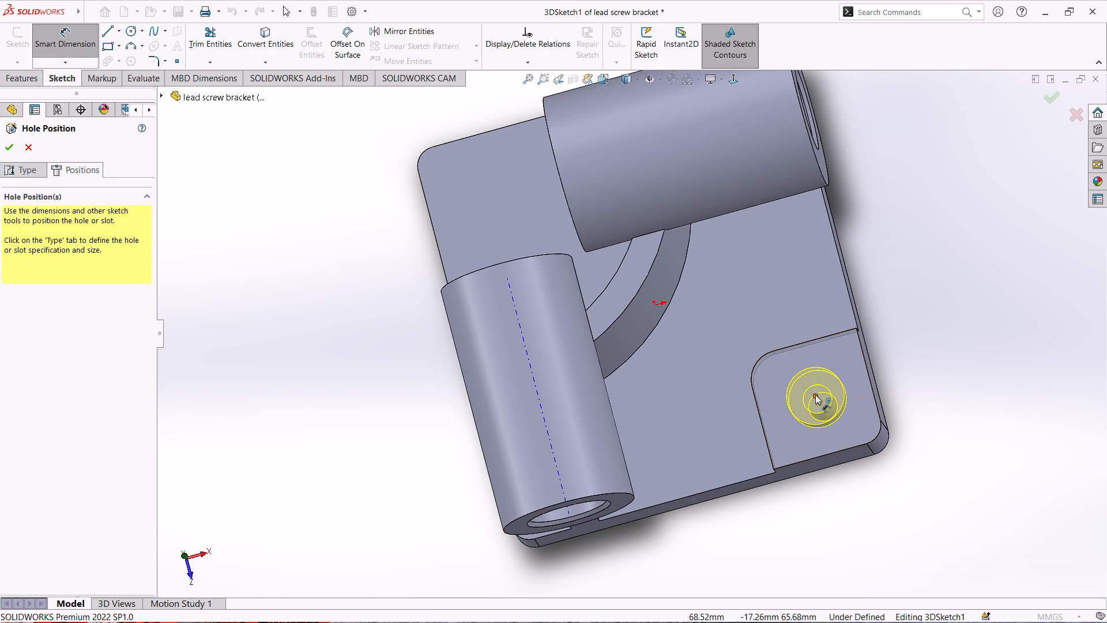
left_click(815, 395)
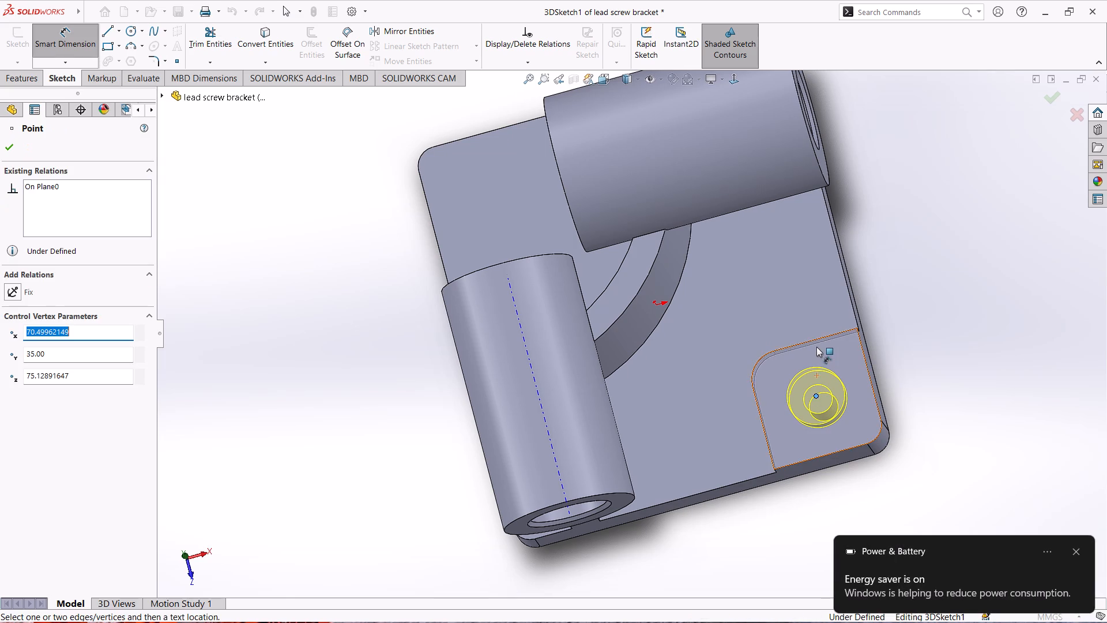
left_click(816, 340)
left_click(890, 348)
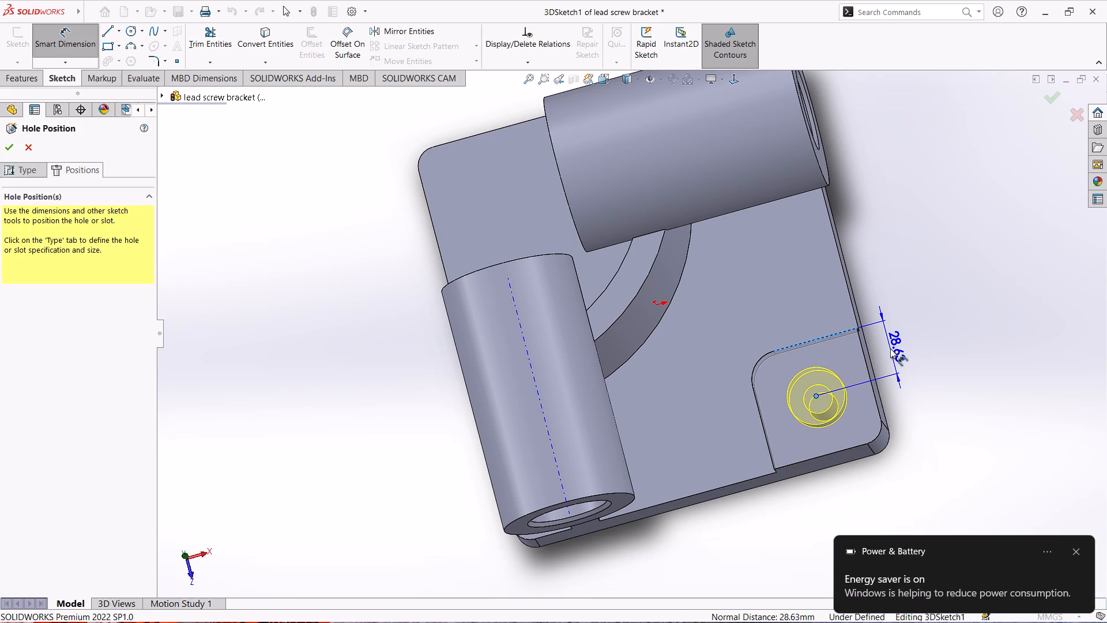
type("30")
key("Return")
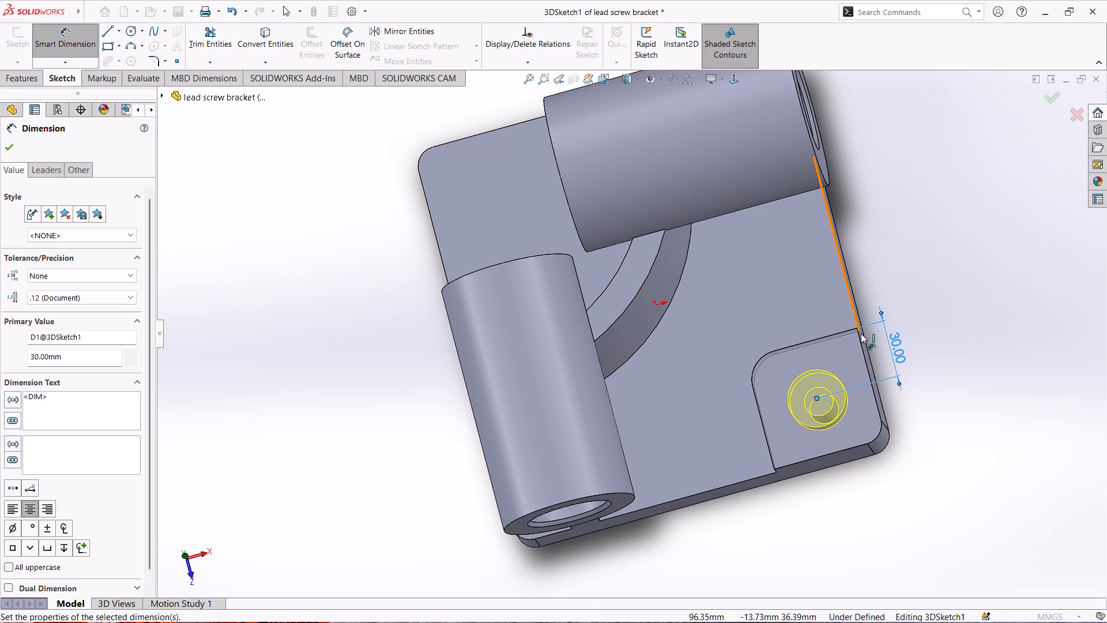
Dimension the hole point 30 mm from the corner pad's other inner edge, parallel to the Z axis, and accept the hole.
left_click(876, 348)
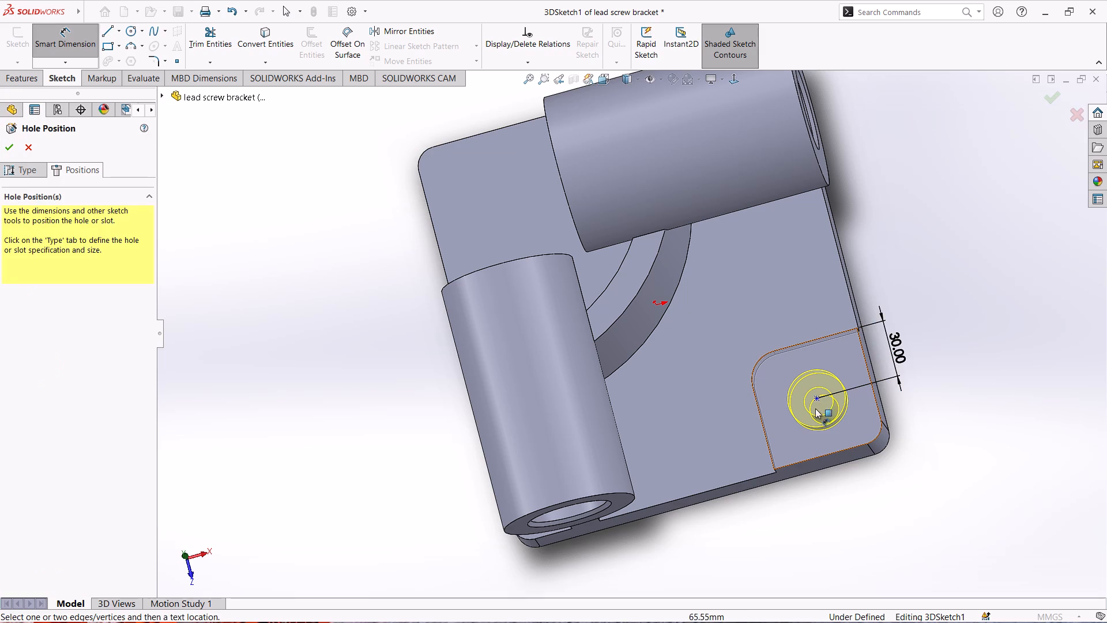
left_click(816, 397)
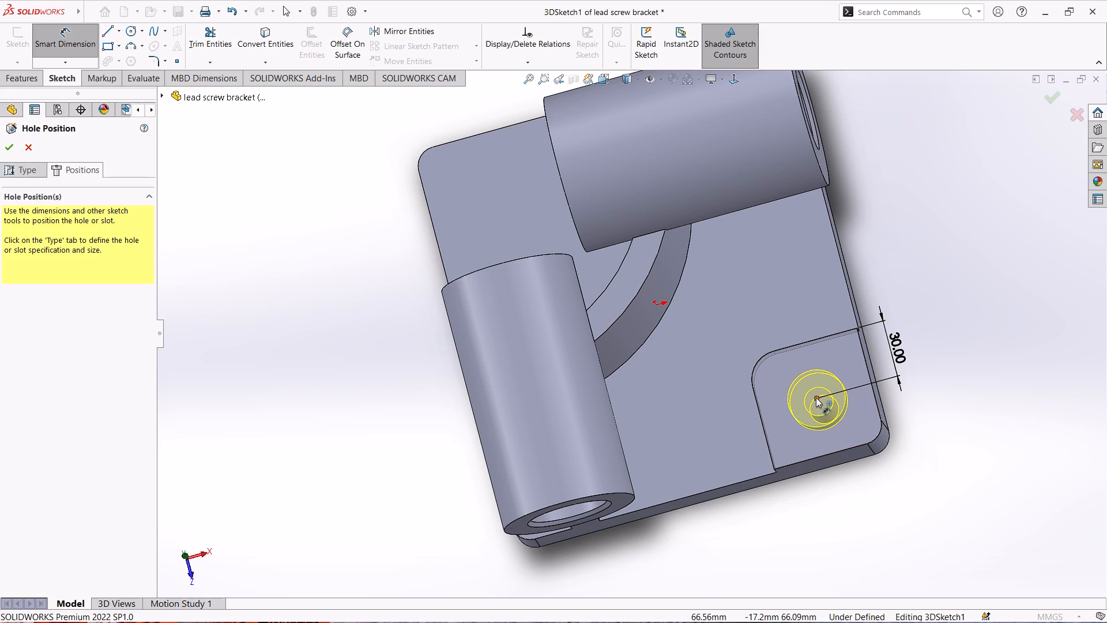
left_click(763, 425)
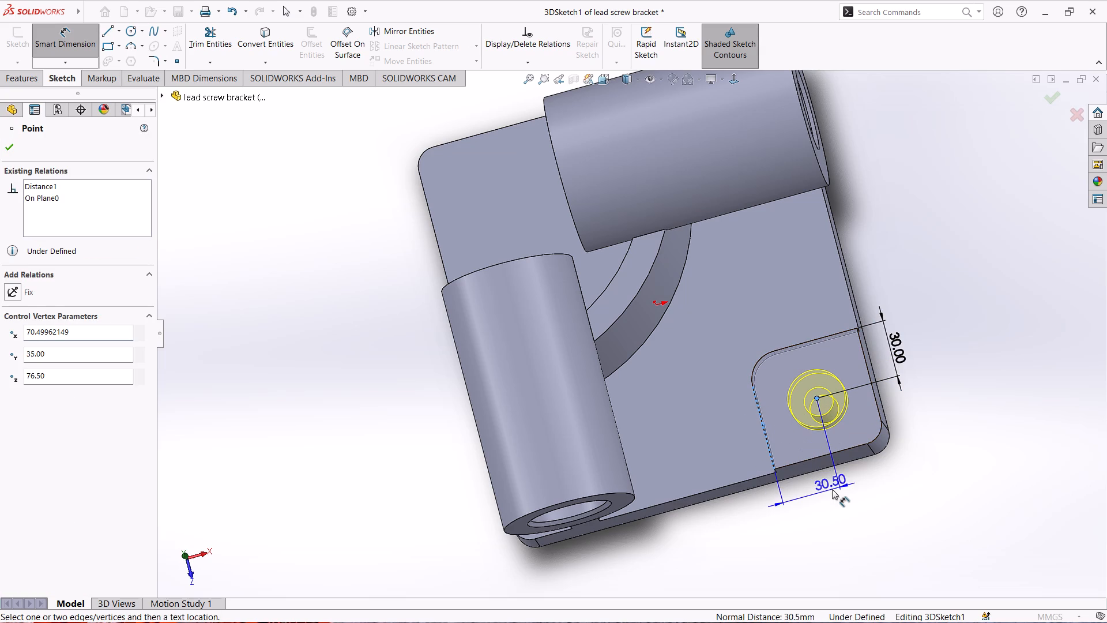
left_click(826, 497)
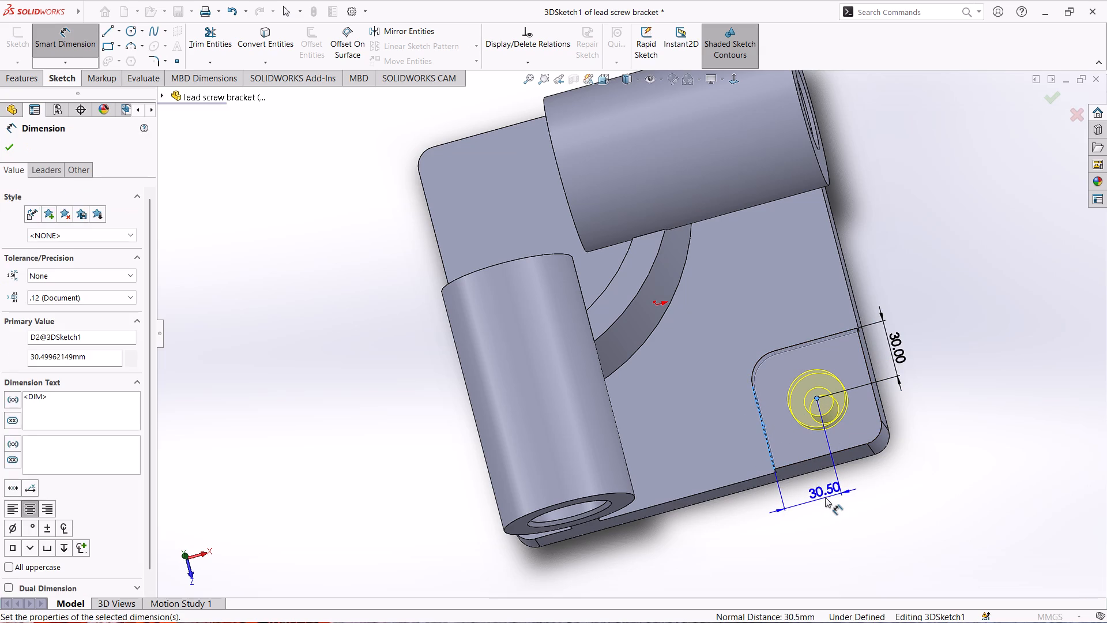
type("30")
key("Return")
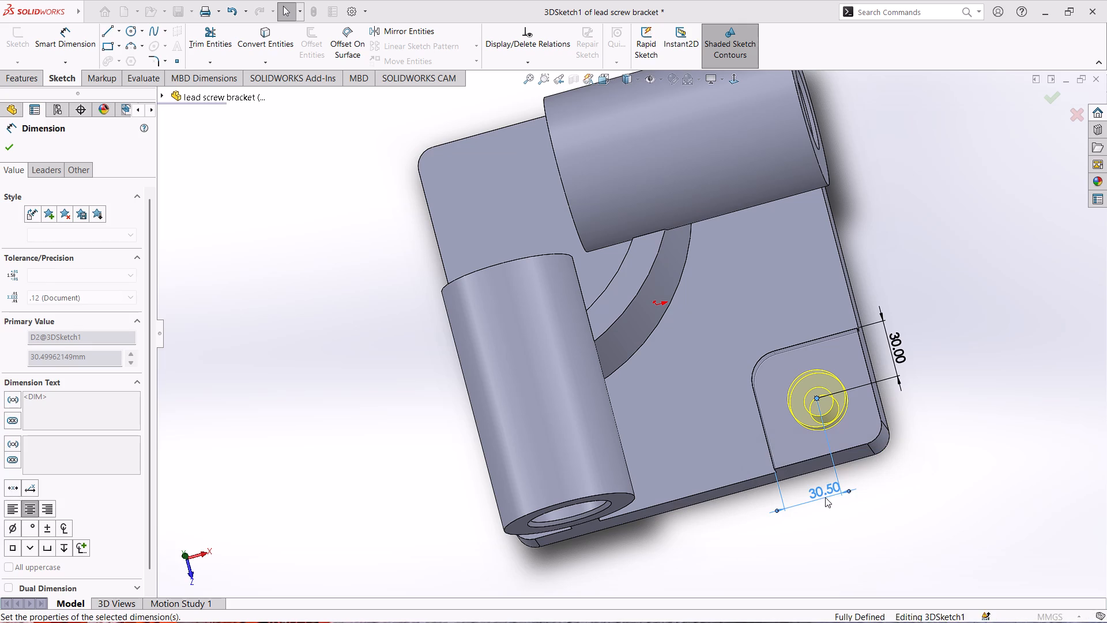
left_click(7, 148)
middle_click_drag(316, 344, 348, 284)
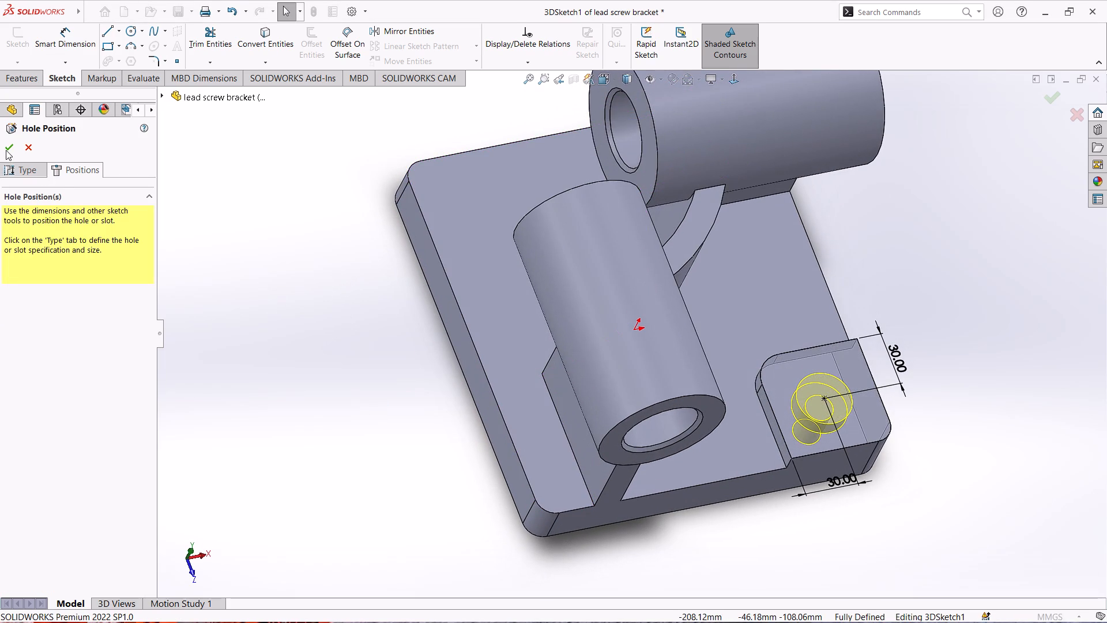
left_click(6, 149)
Examine the positioned counterbore hole in the corner pad from several angles.
scroll(819, 514, "down", 1)
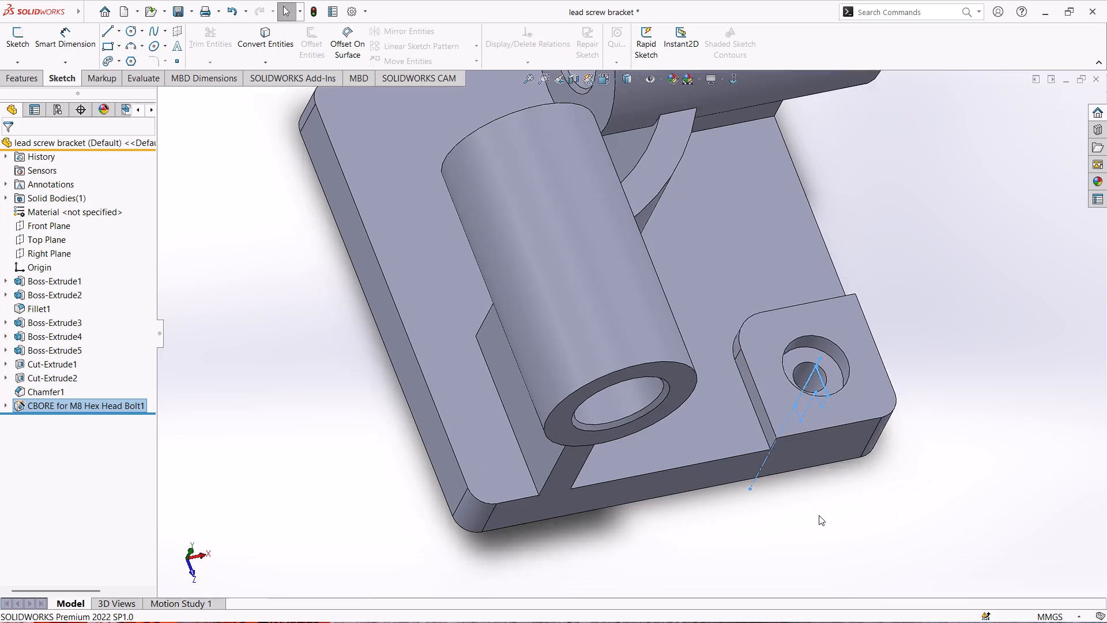
scroll(819, 515, "up", 1)
left_click(919, 352)
middle_click_drag(896, 329, 808, 404)
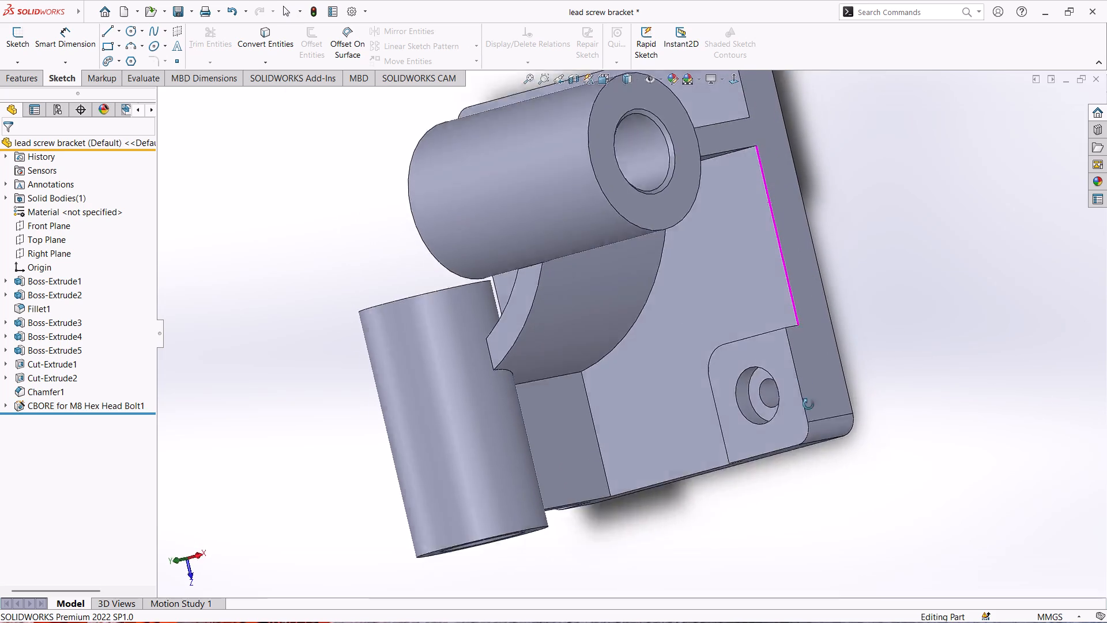
middle_click_drag(808, 404, 878, 256)
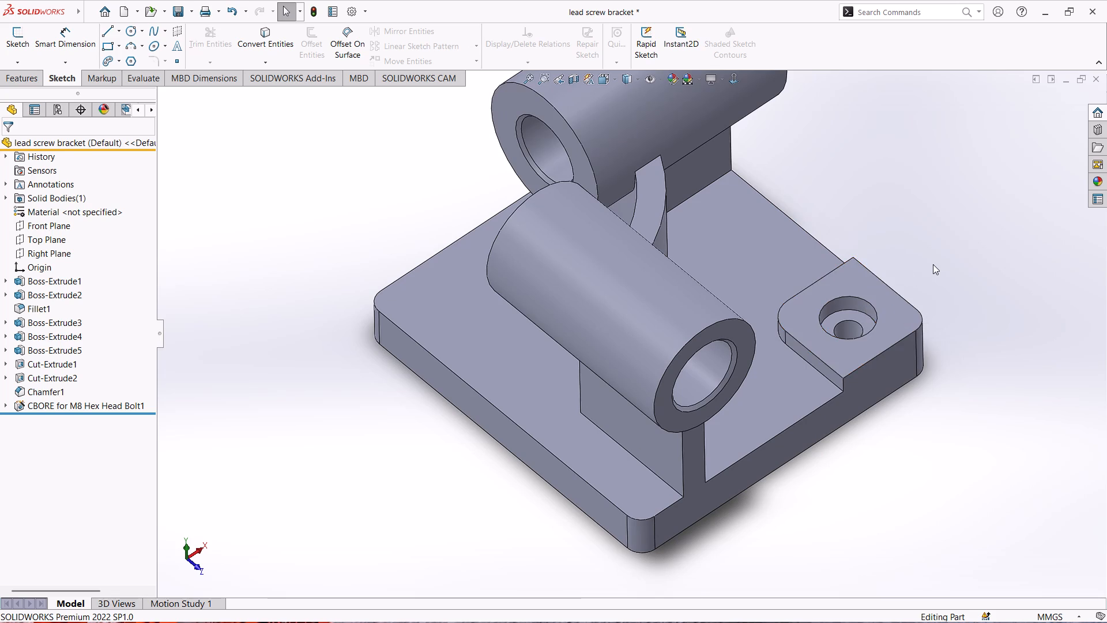
scroll(933, 264, "down", 1)
scroll(933, 264, "up", 2)
scroll(817, 159, "down", 2)
scroll(807, 181, "up", 2)
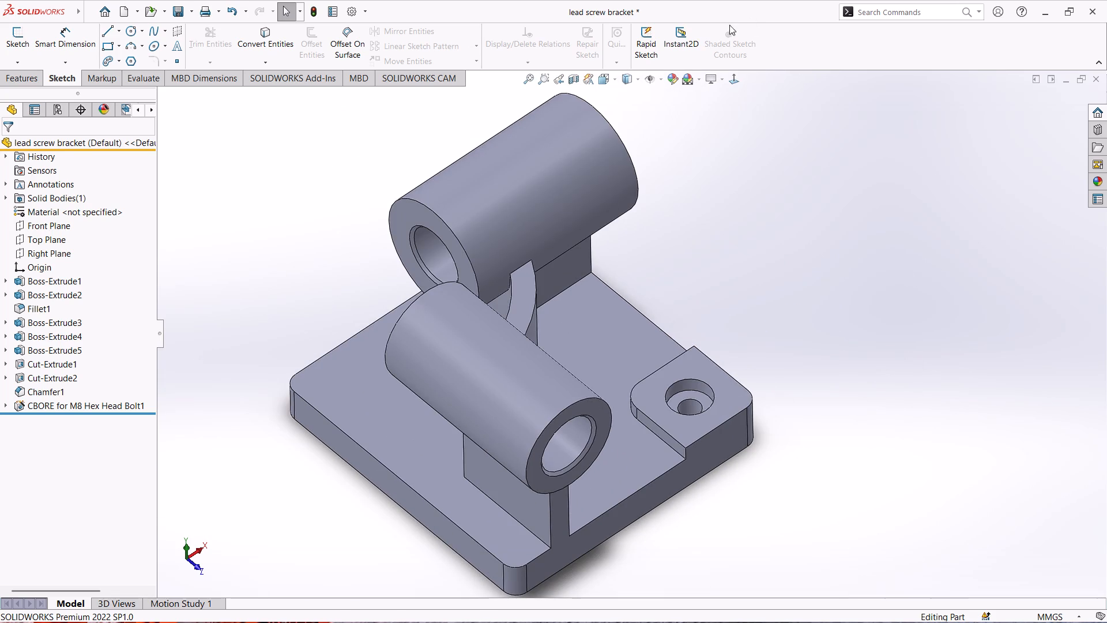
Start a sketch on the plate's top face between the curved wall and corner pad, and offset the face outline 9 mm inward.
left_click(24, 74)
left_click(687, 42)
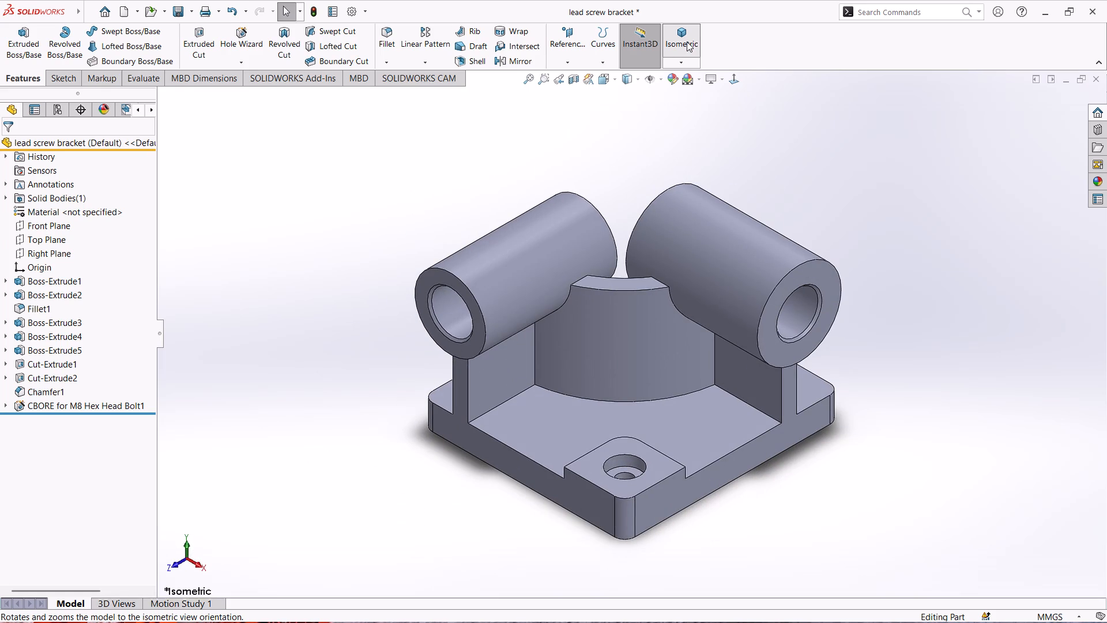
left_click(661, 427)
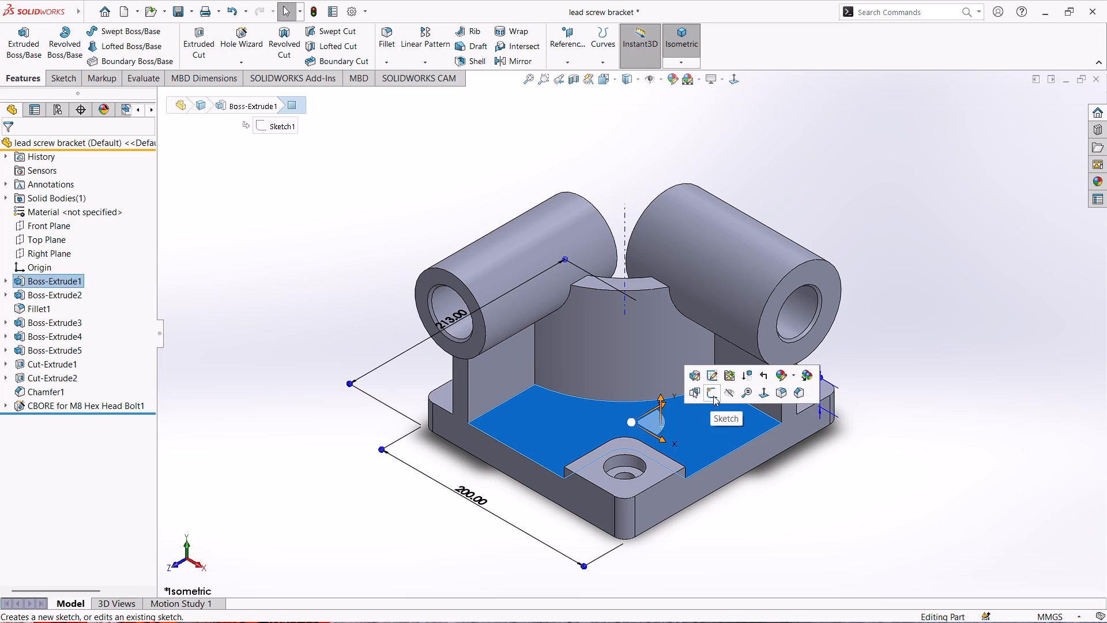
left_click(713, 396)
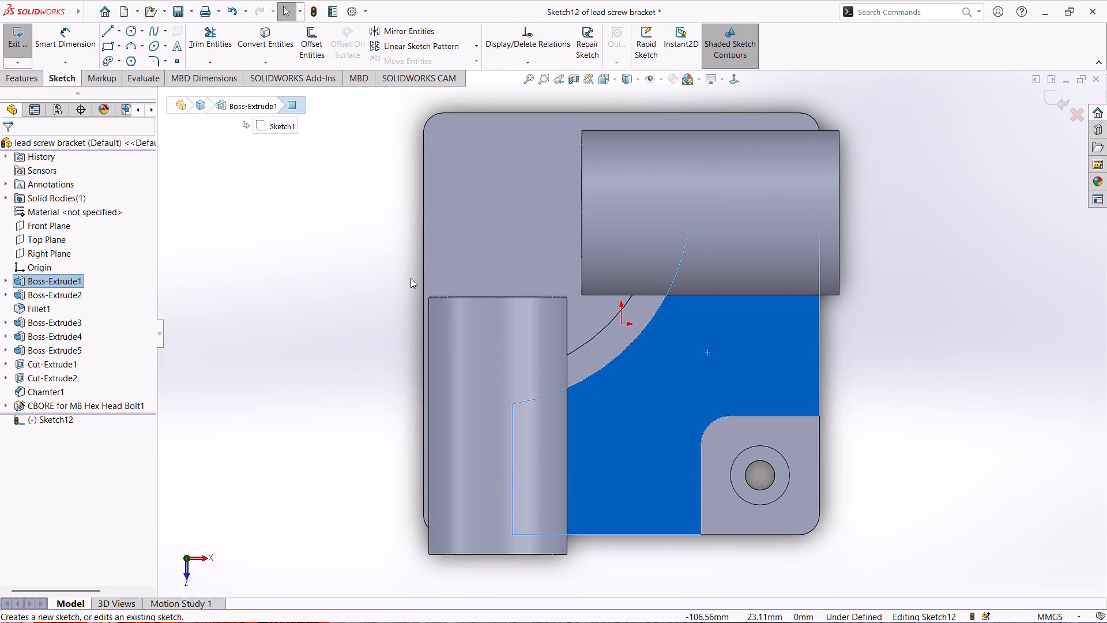
left_click(308, 39)
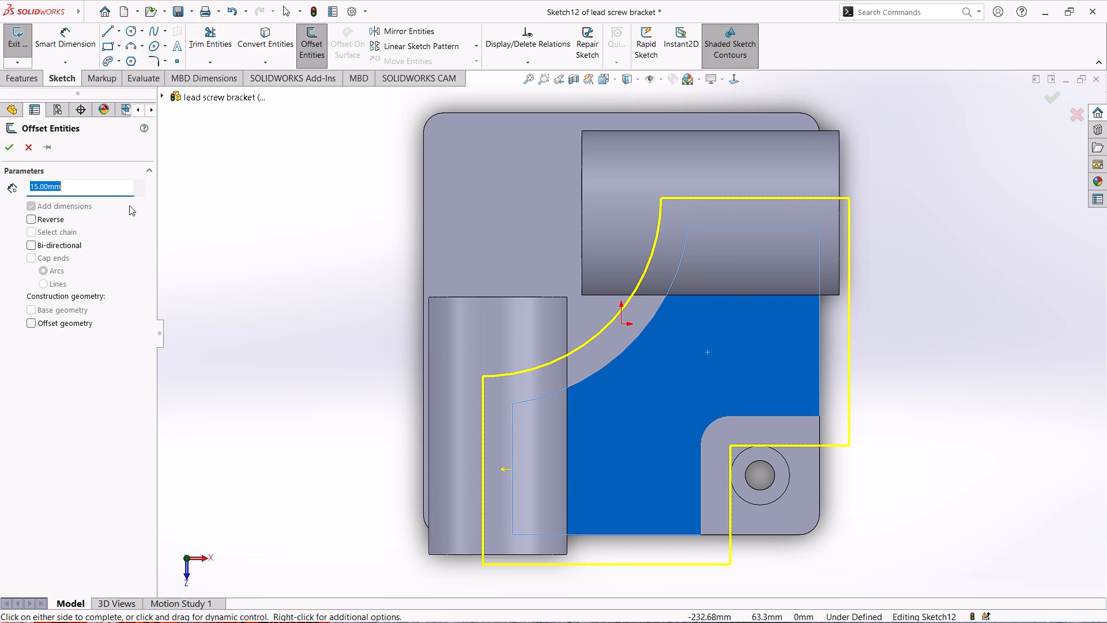
key("9")
key("Return")
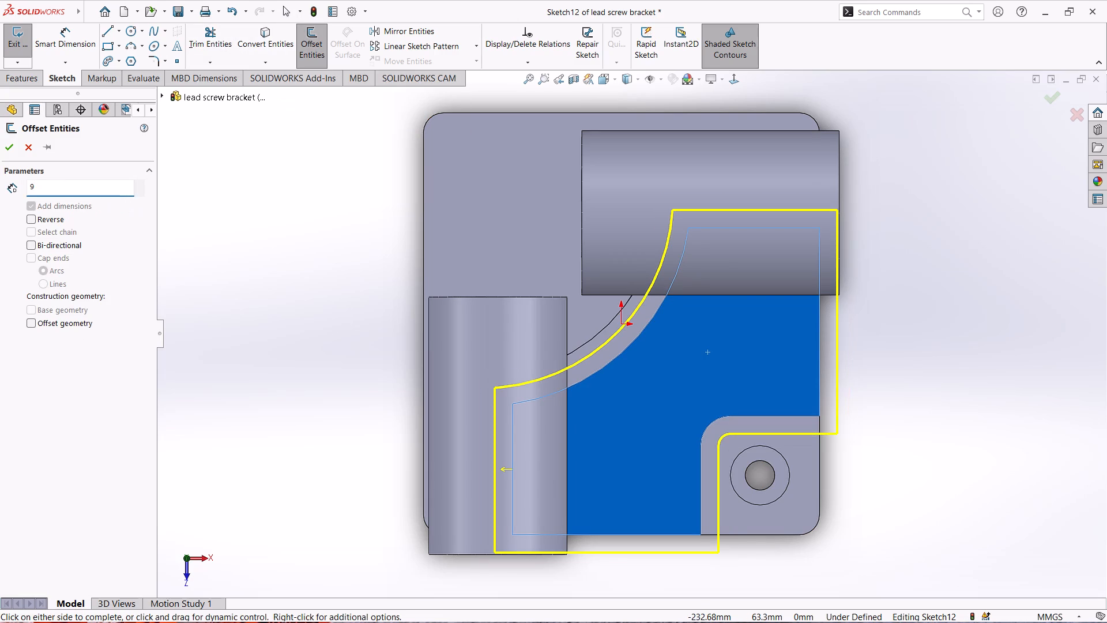
left_click(32, 217)
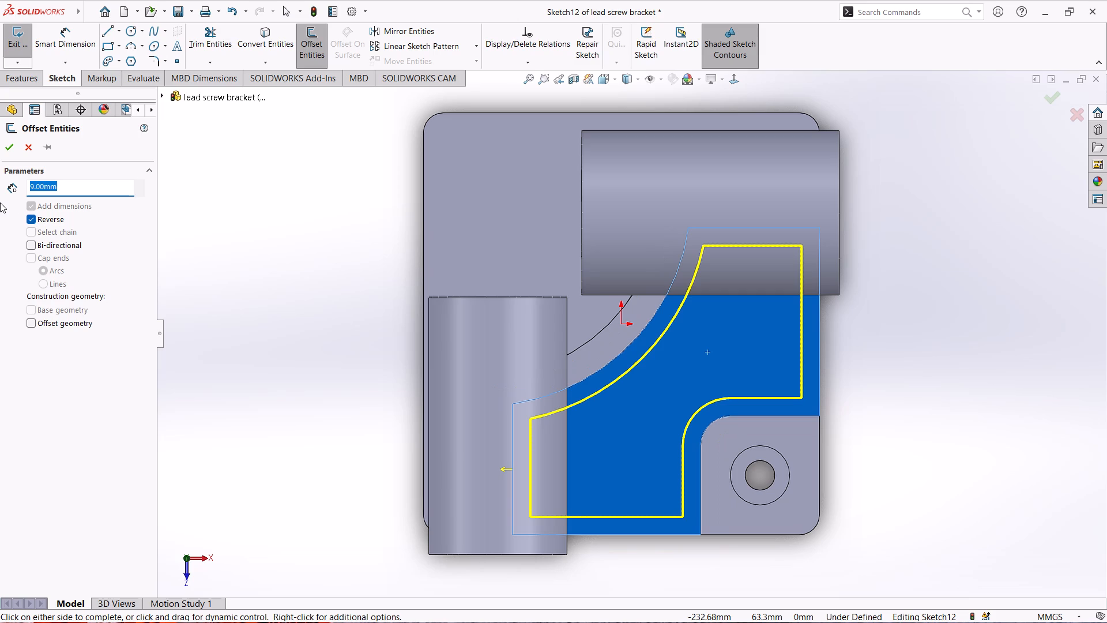
left_click(4, 144)
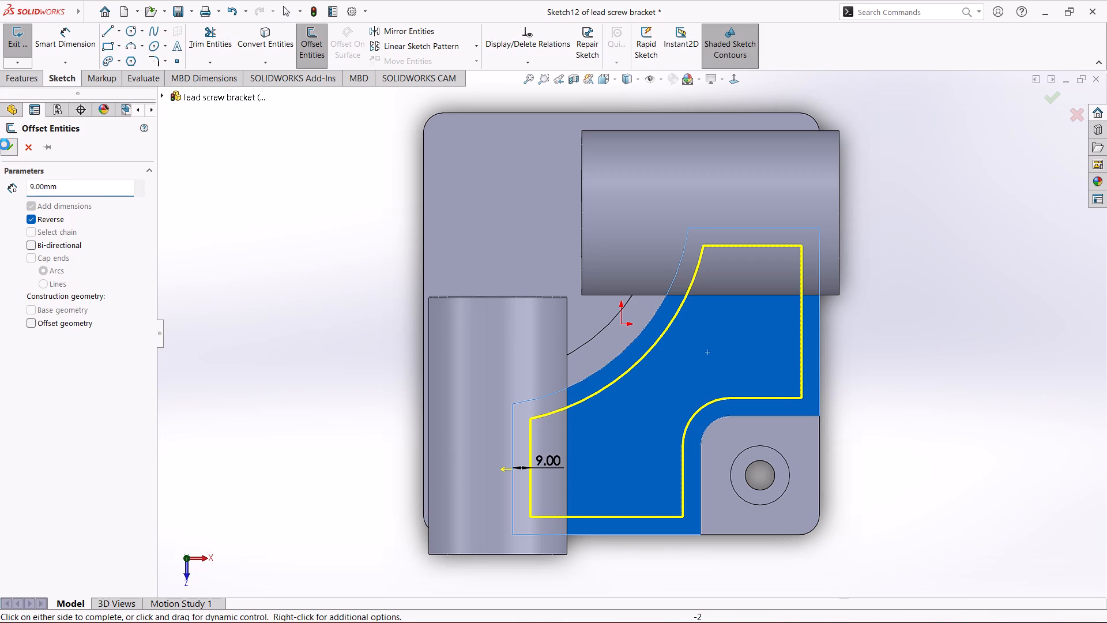
Fillet the six sharp corners of the inset profile sketch with a 10 mm radius, keeping constrained corners.
scroll(818, 350, "down", 1)
scroll(818, 350, "up", 2)
middle_click_drag(828, 362, 811, 296)
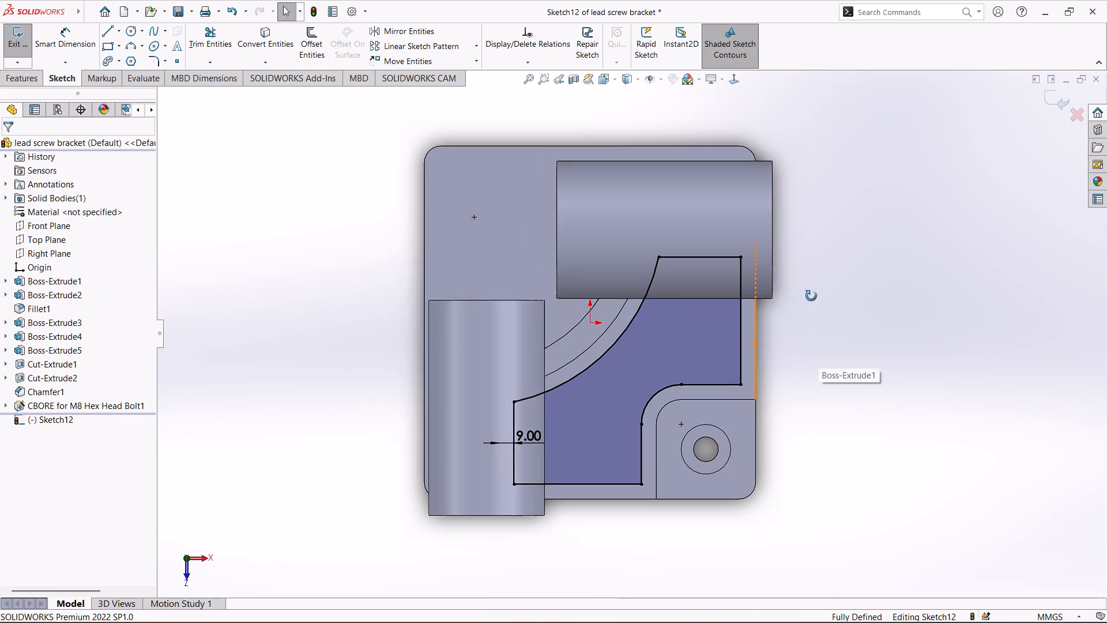
middle_click_drag(811, 296, 842, 234)
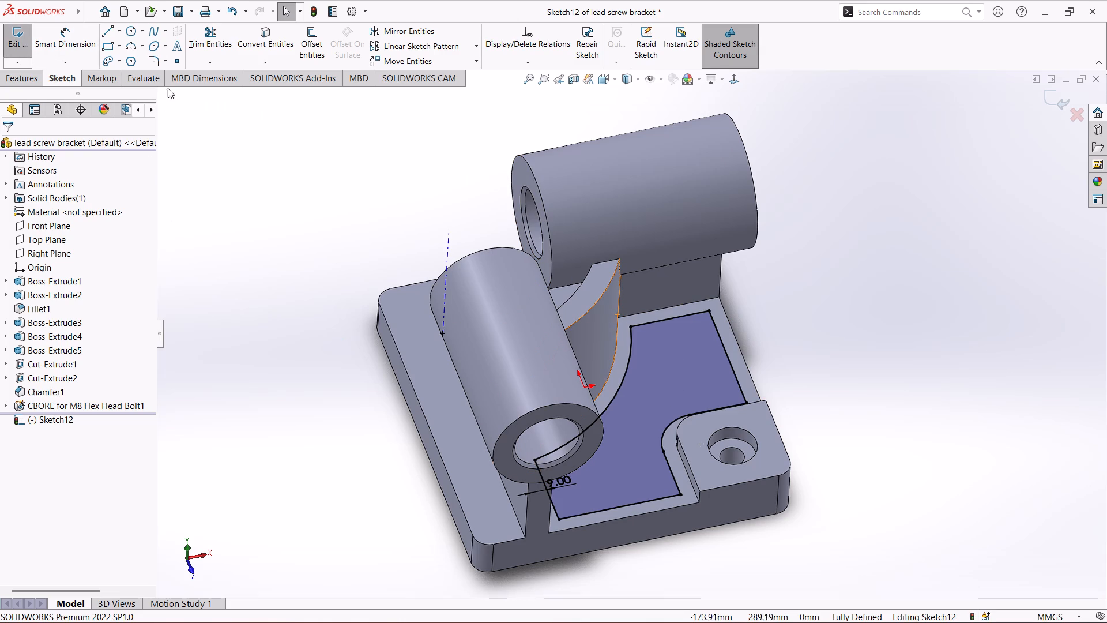
left_click(154, 59)
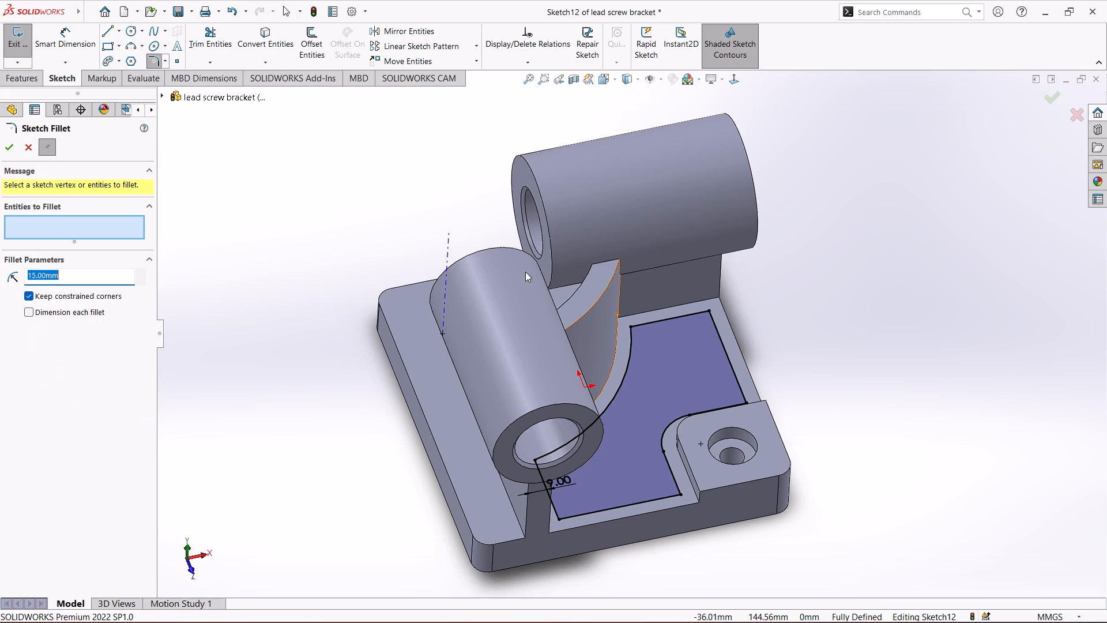
left_click(630, 325)
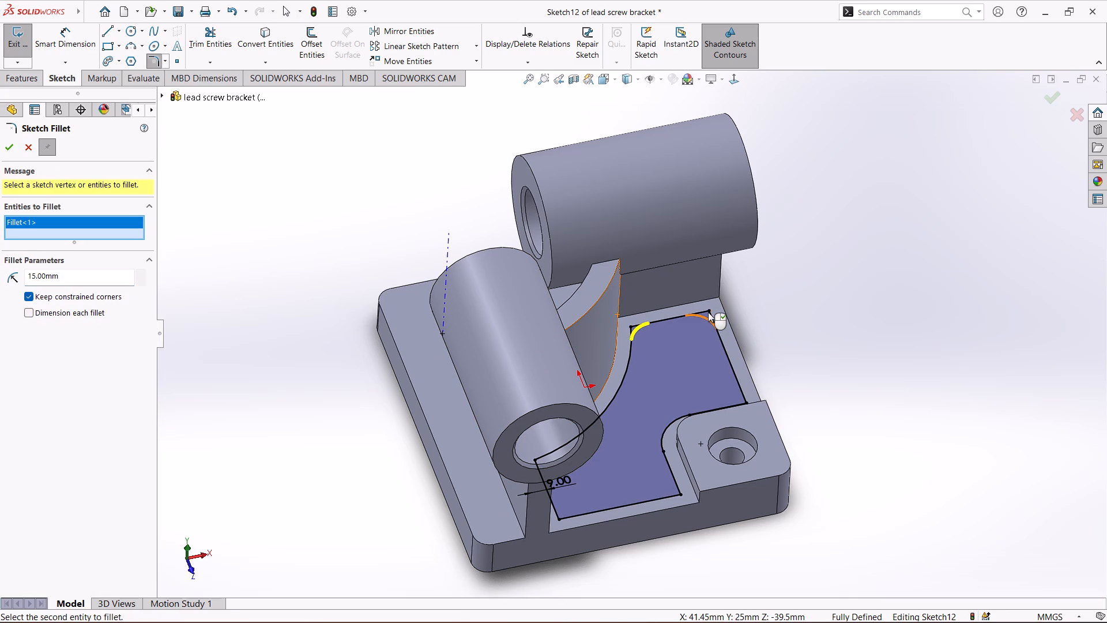
left_click(708, 312)
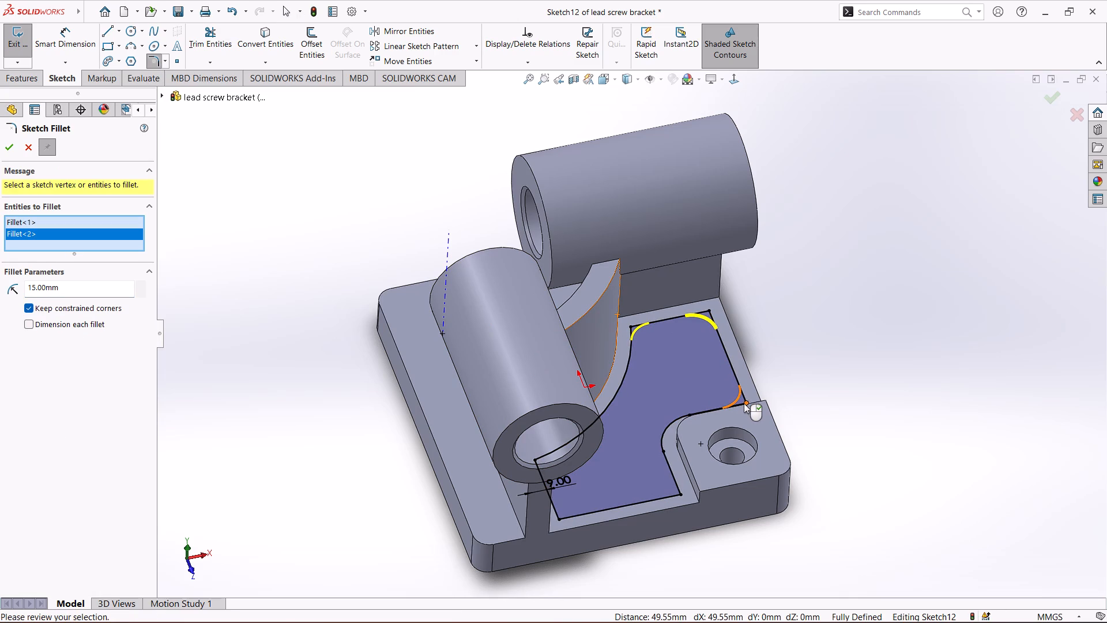
left_click(746, 402)
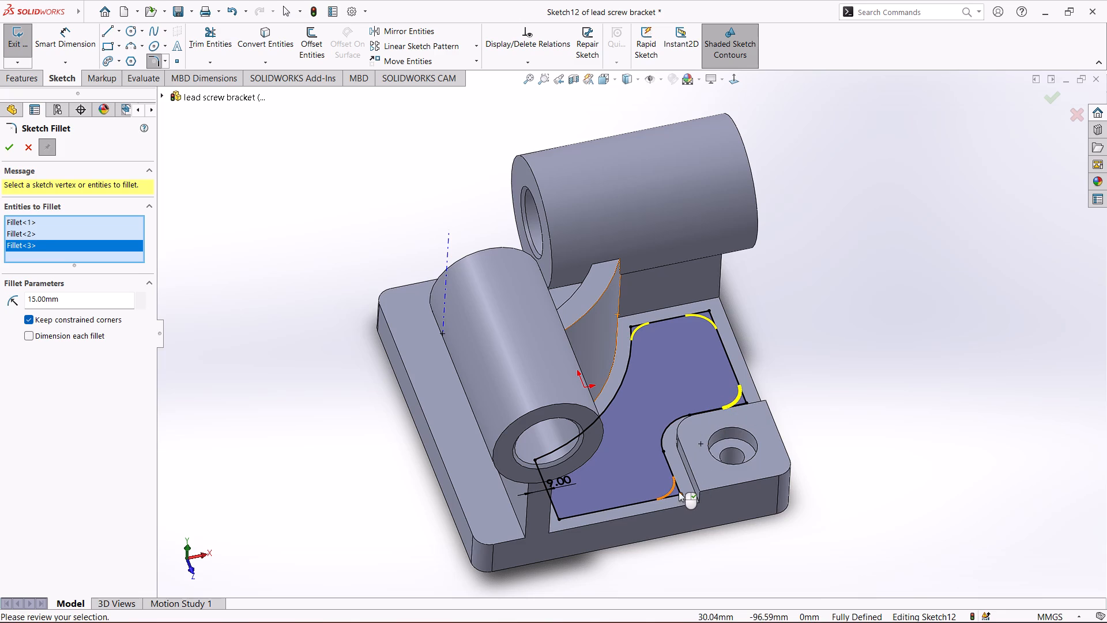
left_click(678, 496)
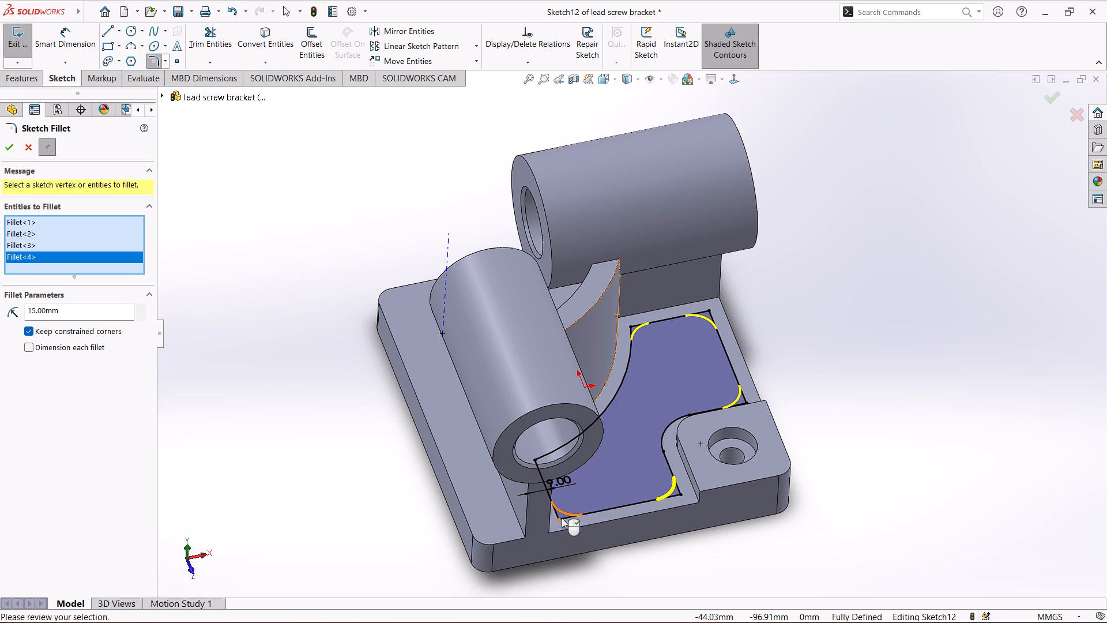
left_click(562, 518)
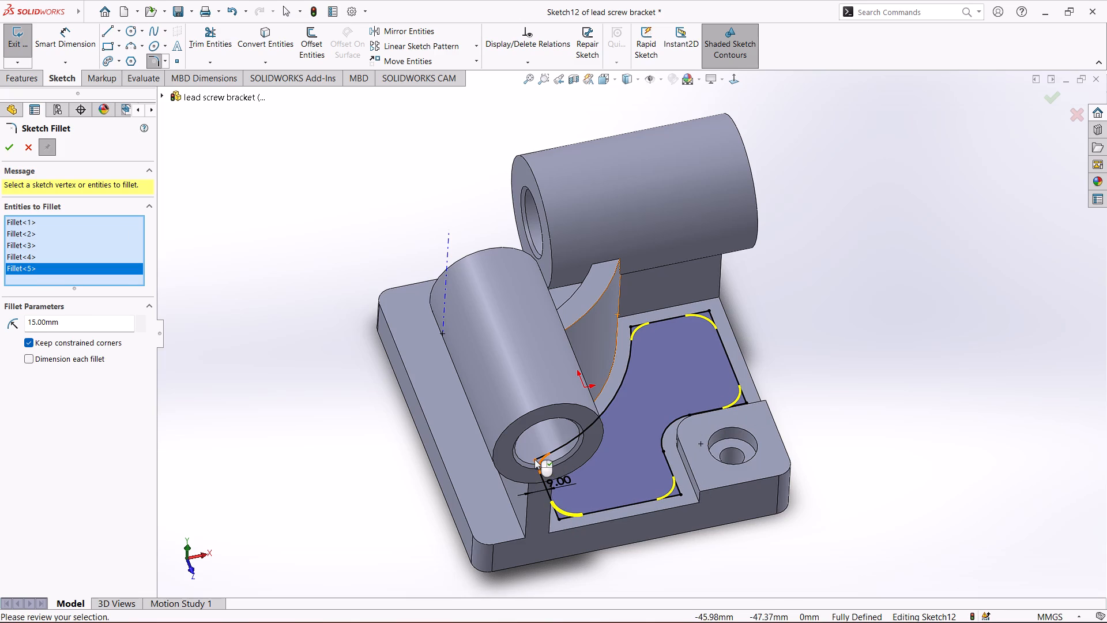
left_click(534, 459)
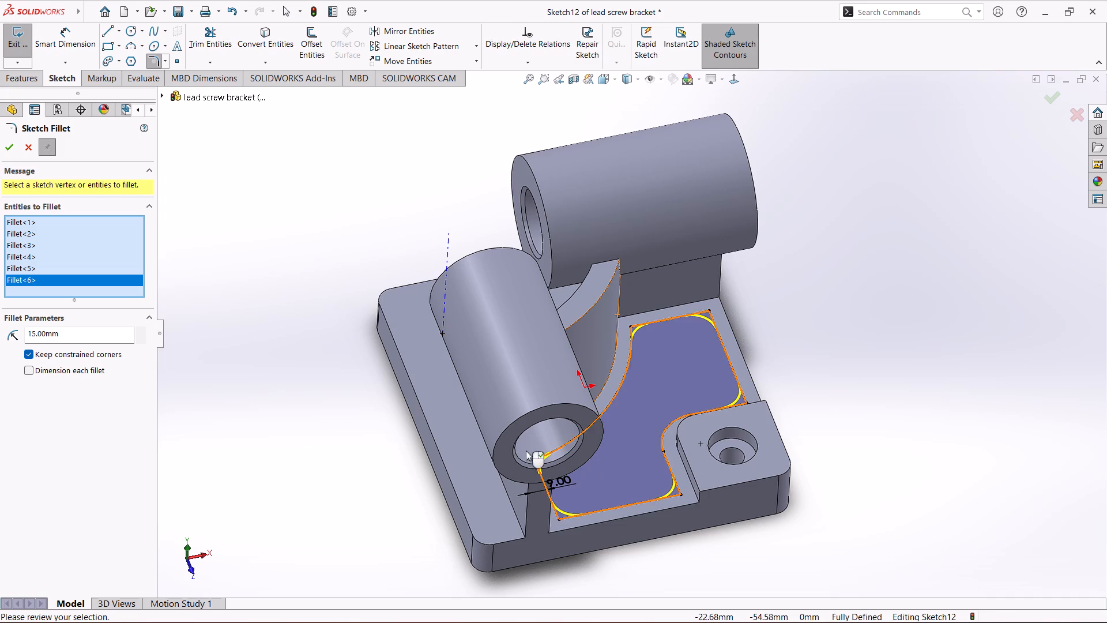
left_click_drag(76, 336, 14, 331)
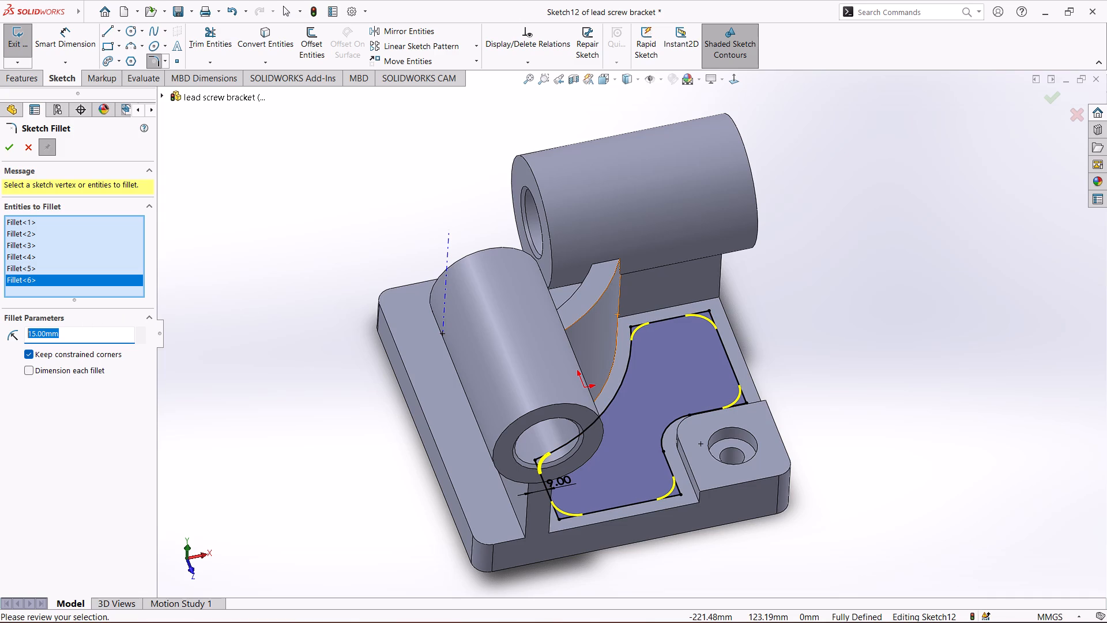
left_click_drag(14, 331, 3, 332)
type("10")
key("Return")
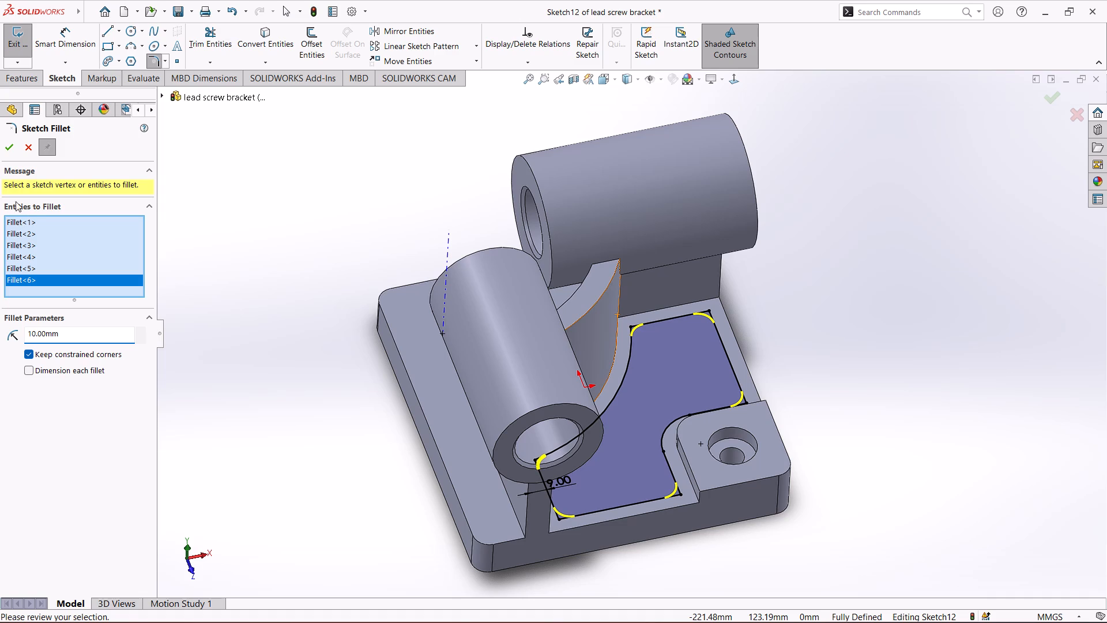
left_click(12, 152)
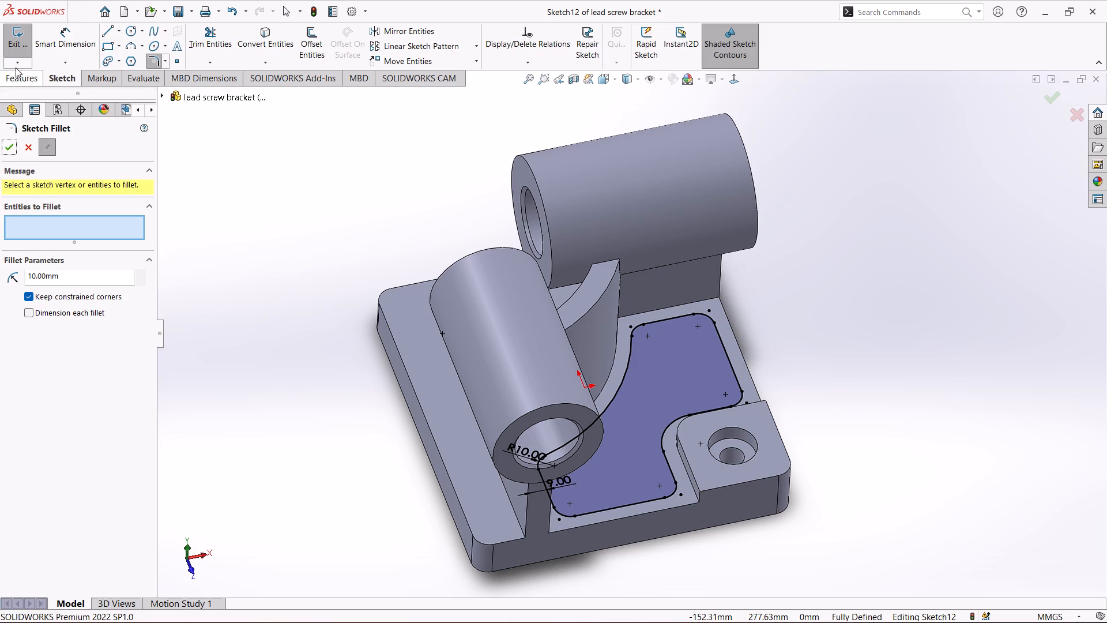
Exit the sketch and cut-extrude the inset profile into the plate as a blind pocket 20 mm deep.
left_click(17, 48)
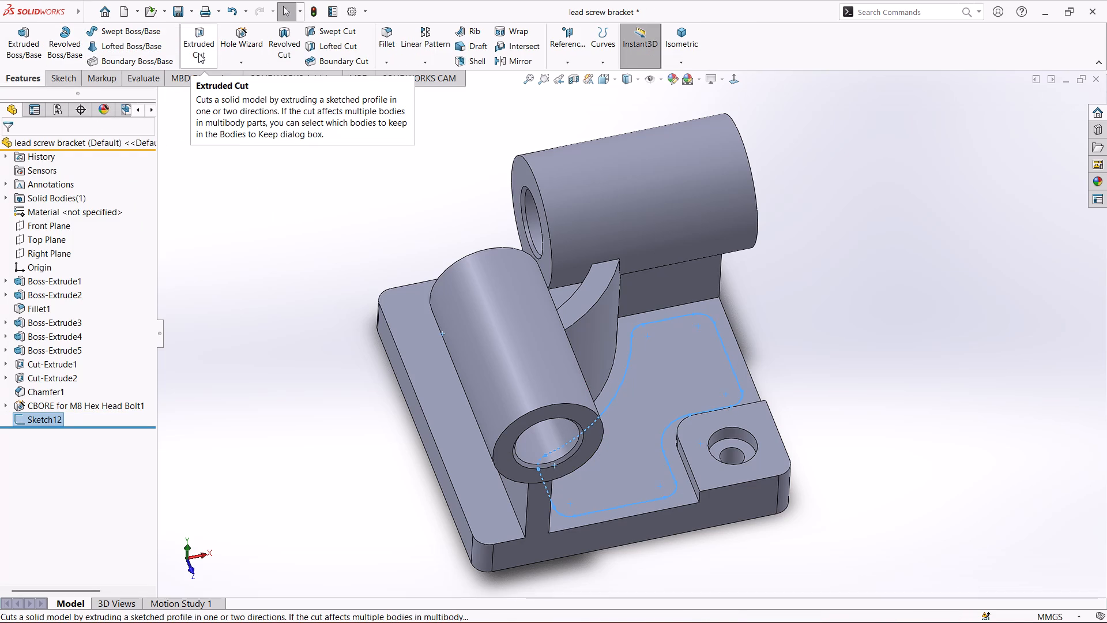
left_click(199, 44)
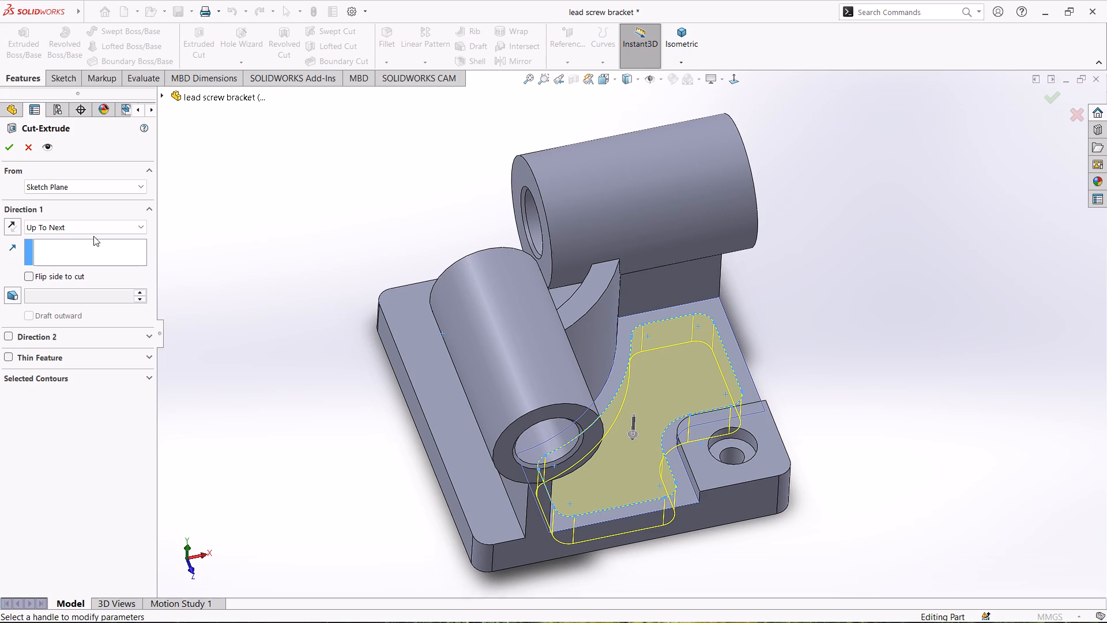
left_click(70, 227)
left_click(57, 237)
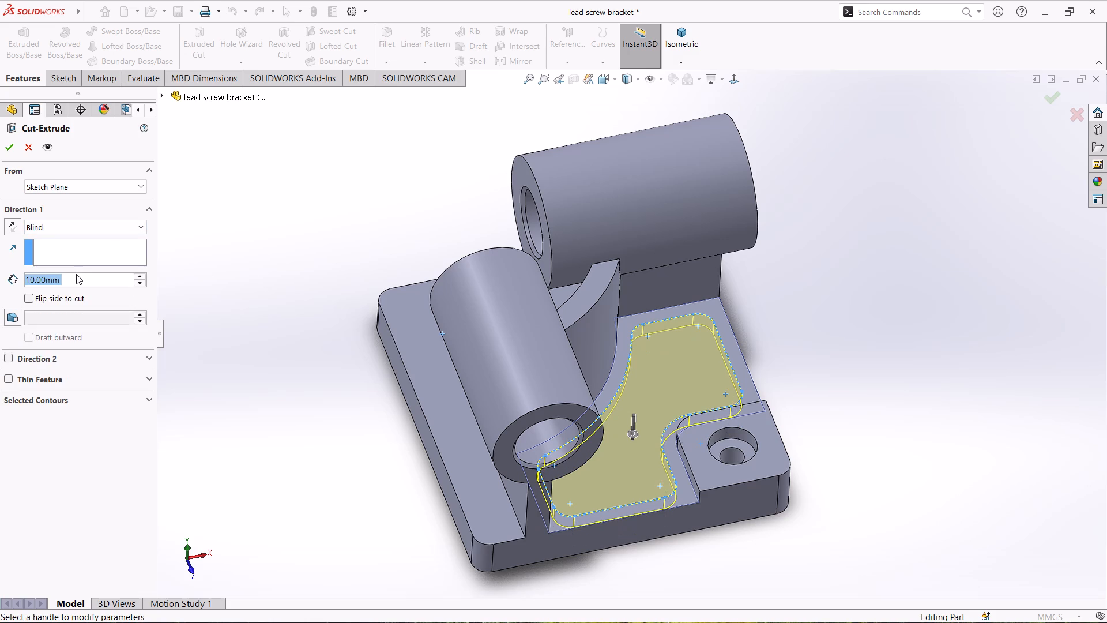
type("20")
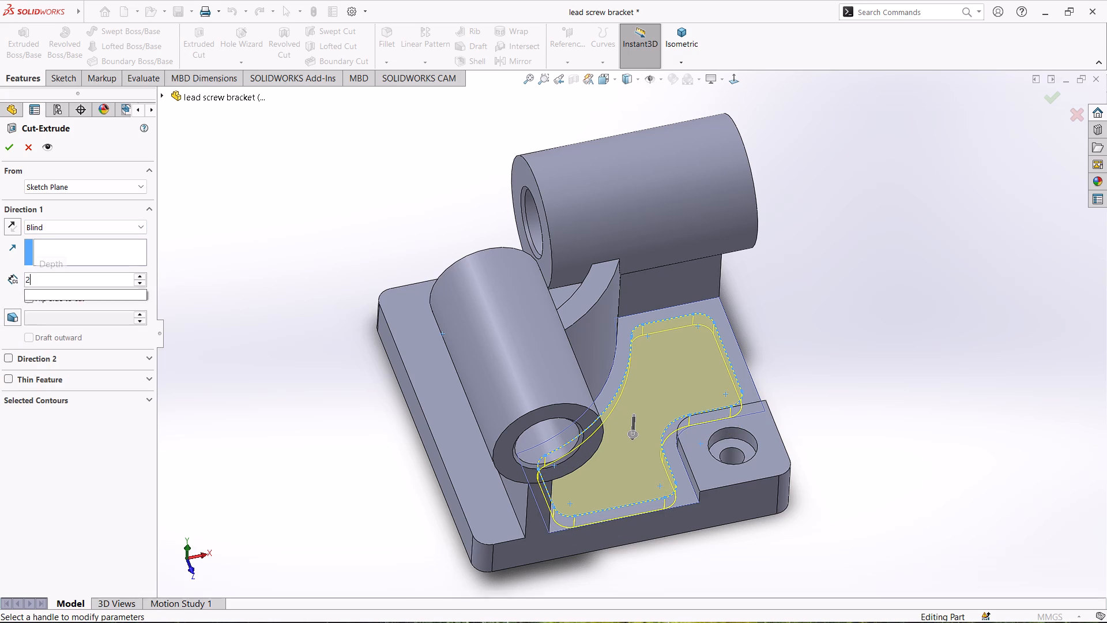
key("Return")
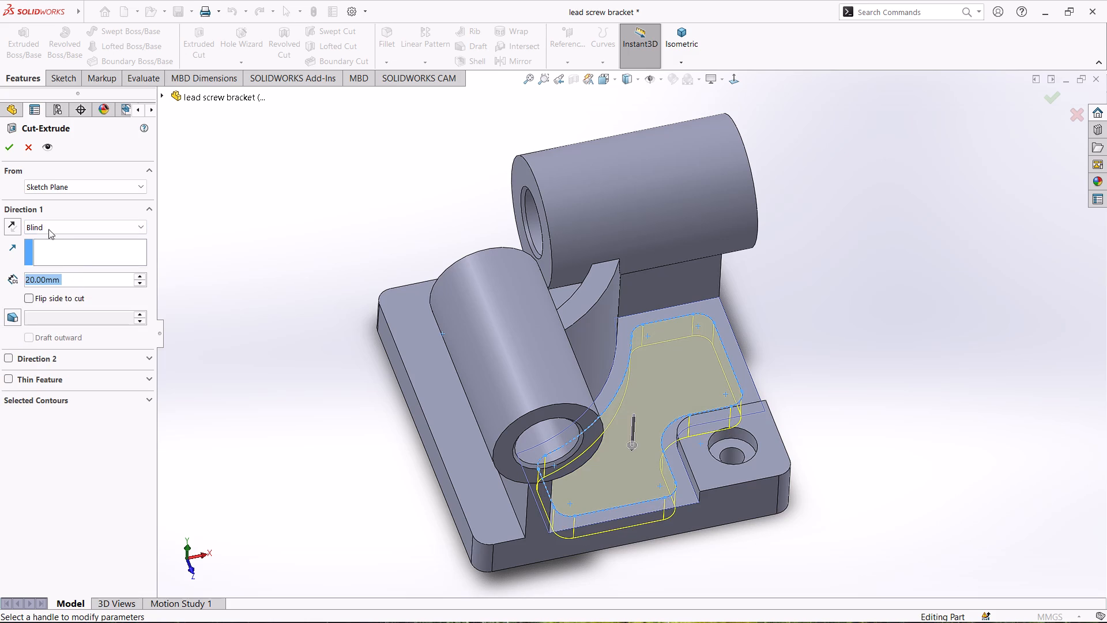
left_click(7, 152)
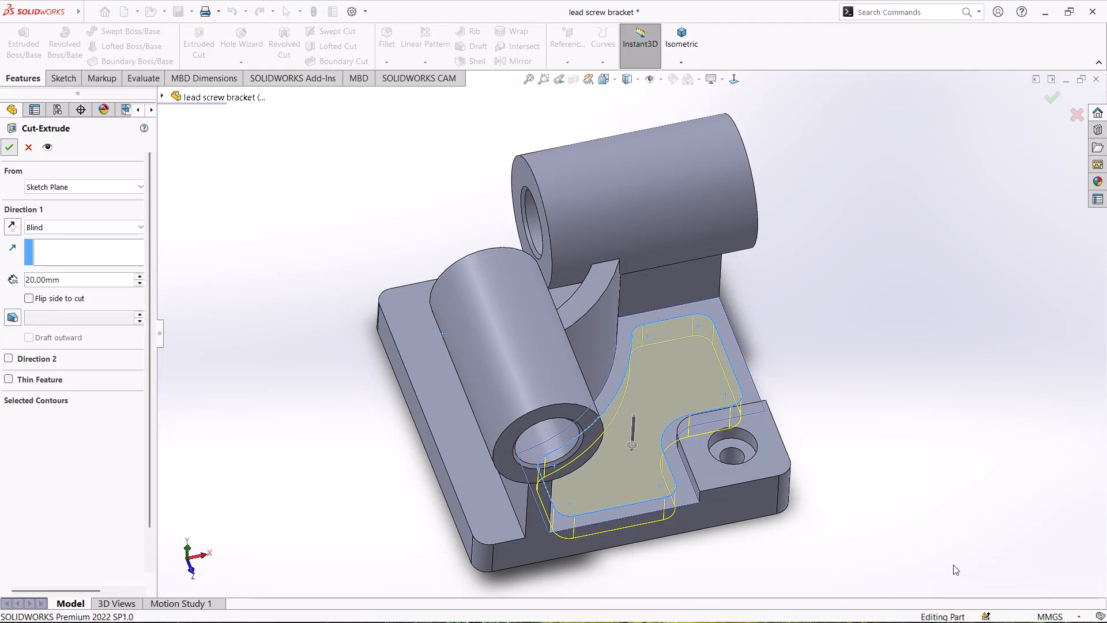
Examine the pocket and the whole bracket from several angles, and return to the isometric view.
middle_click_drag(856, 557, 811, 457)
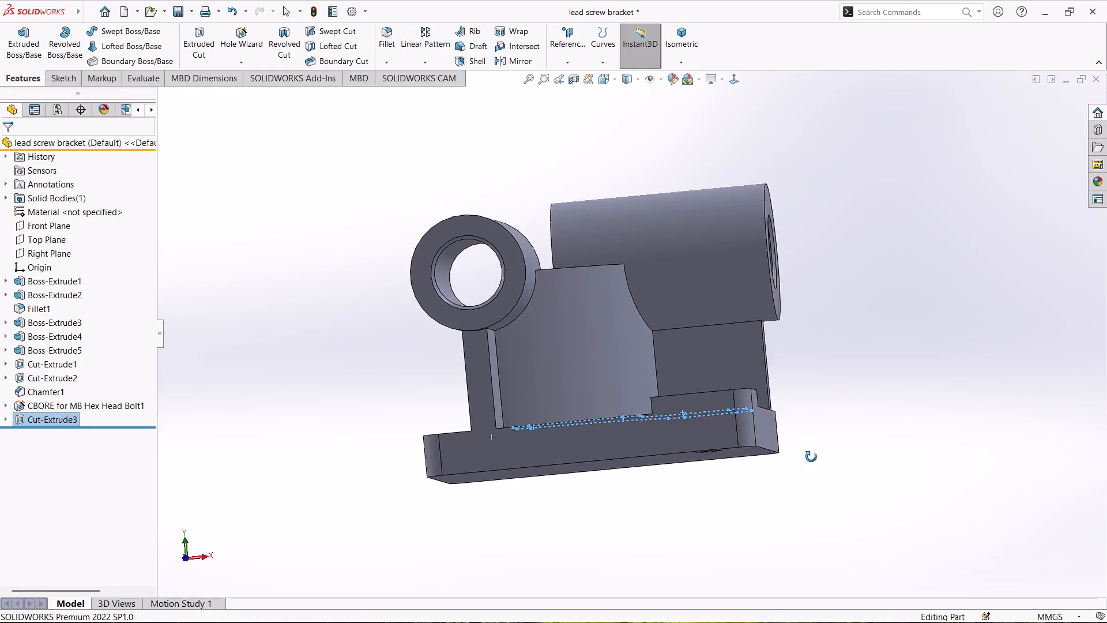
middle_click_drag(811, 457, 798, 493)
left_click(834, 464)
scroll(857, 417, "down", 2)
scroll(857, 417, "up", 2)
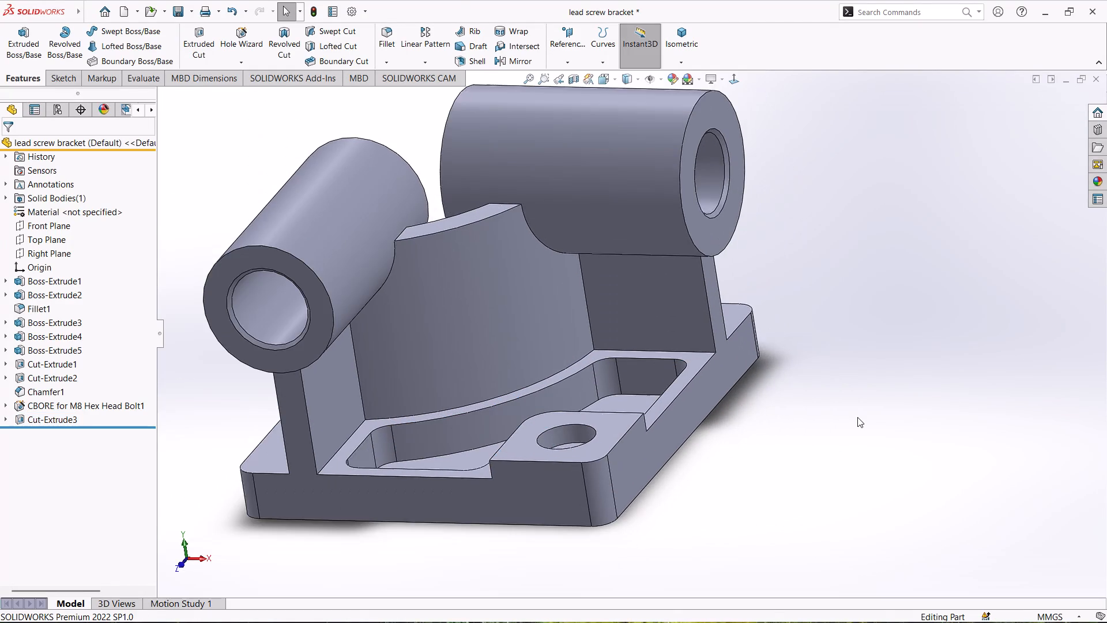
middle_click_drag(831, 404, 797, 403)
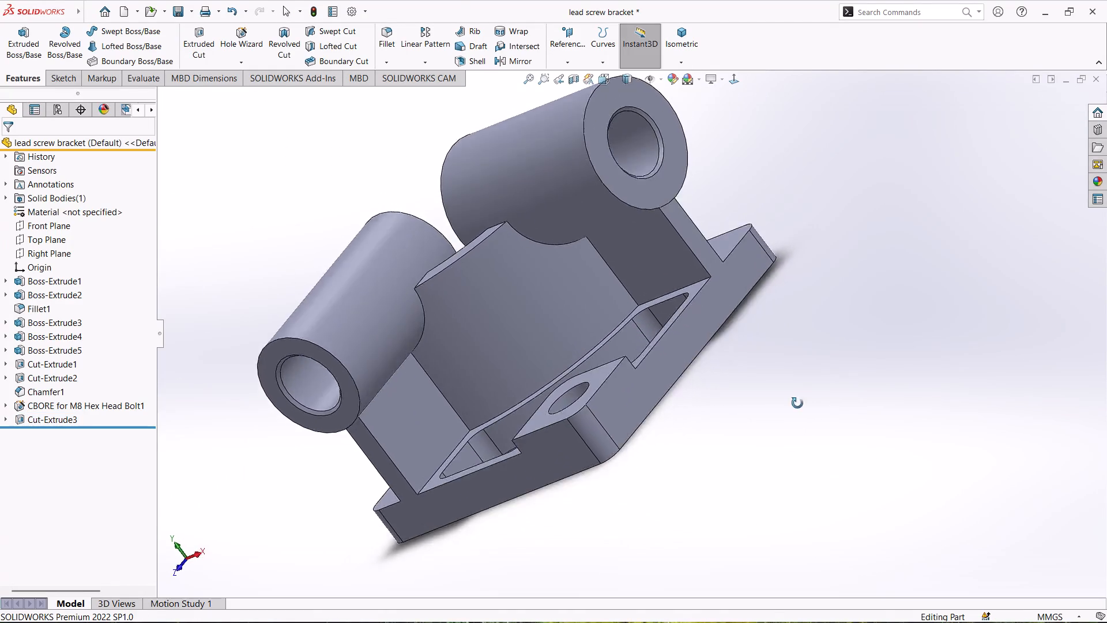
middle_click_drag(797, 403, 913, 595)
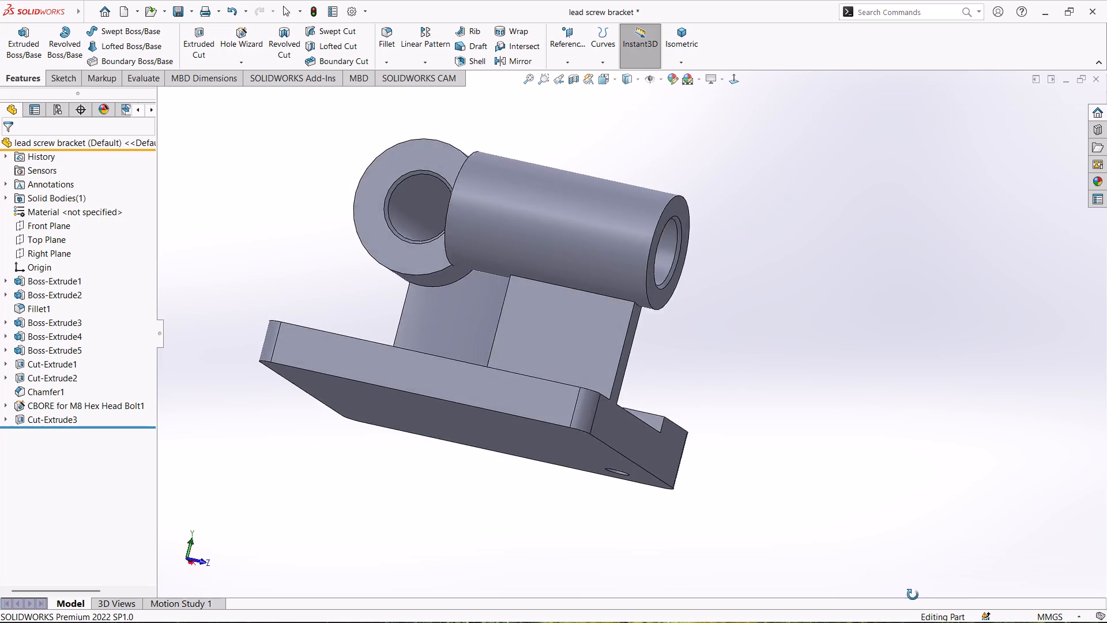
middle_click_drag(913, 595, 724, 620)
scroll(571, 282, "down", 2)
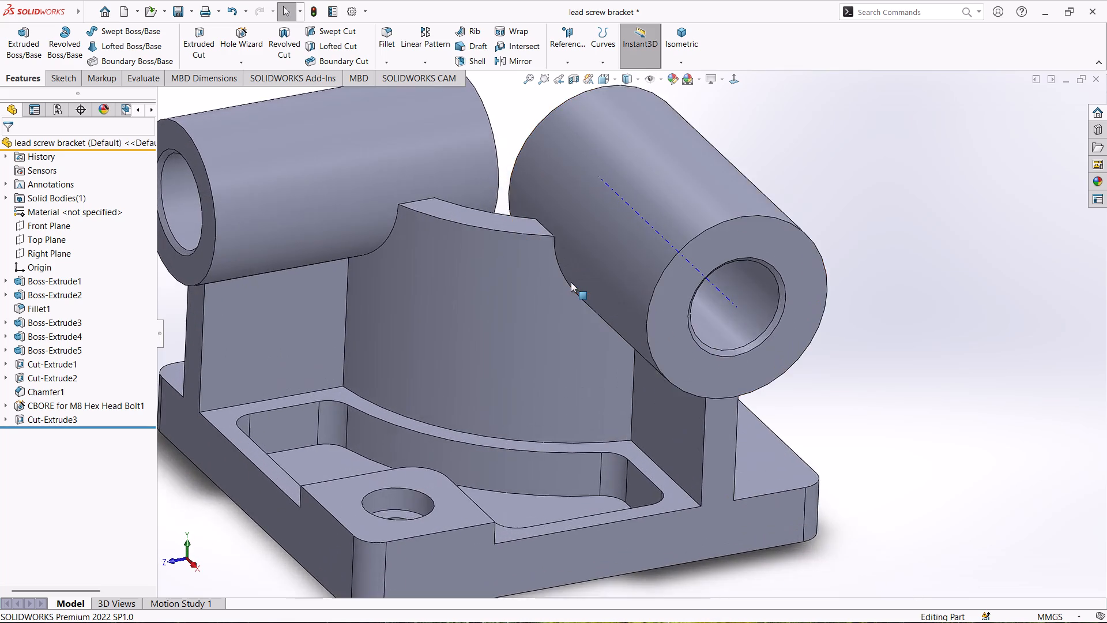
scroll(570, 282, "up", 2)
left_click(692, 31)
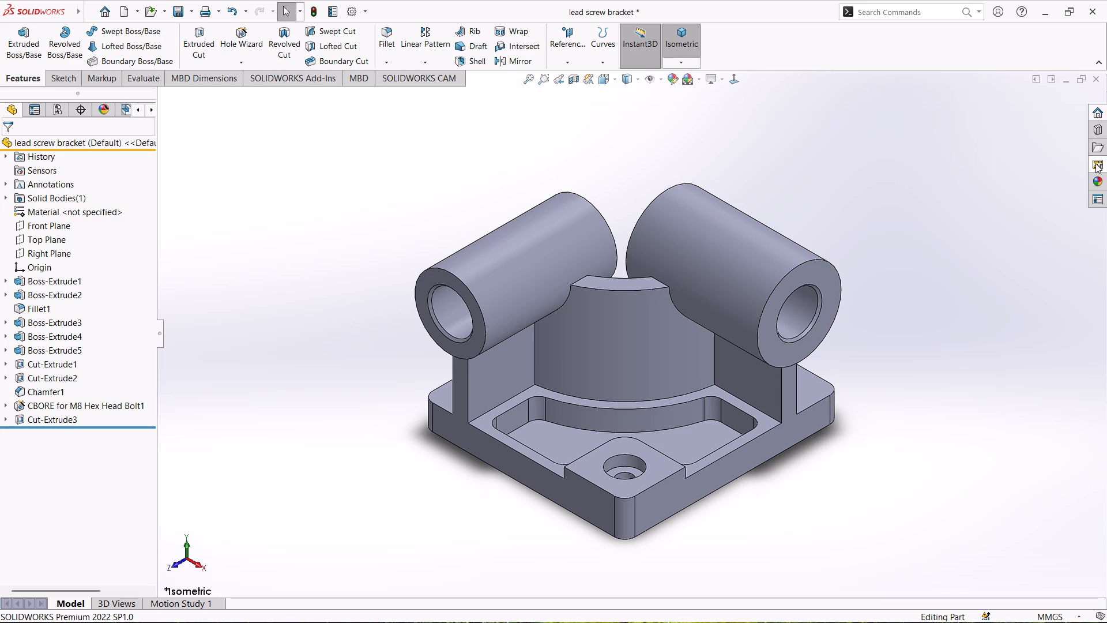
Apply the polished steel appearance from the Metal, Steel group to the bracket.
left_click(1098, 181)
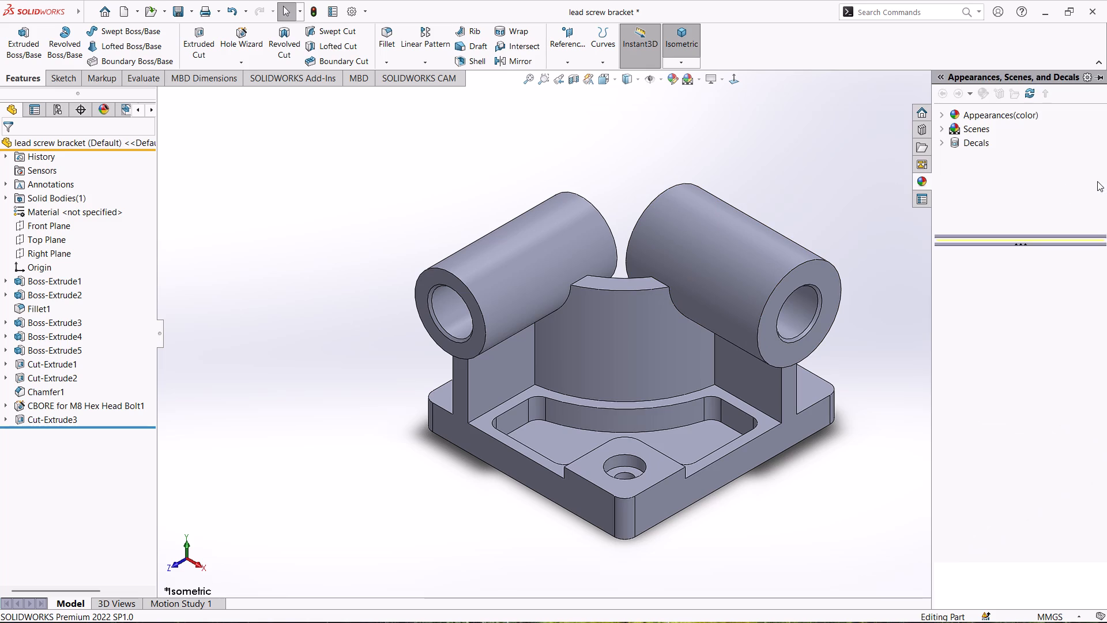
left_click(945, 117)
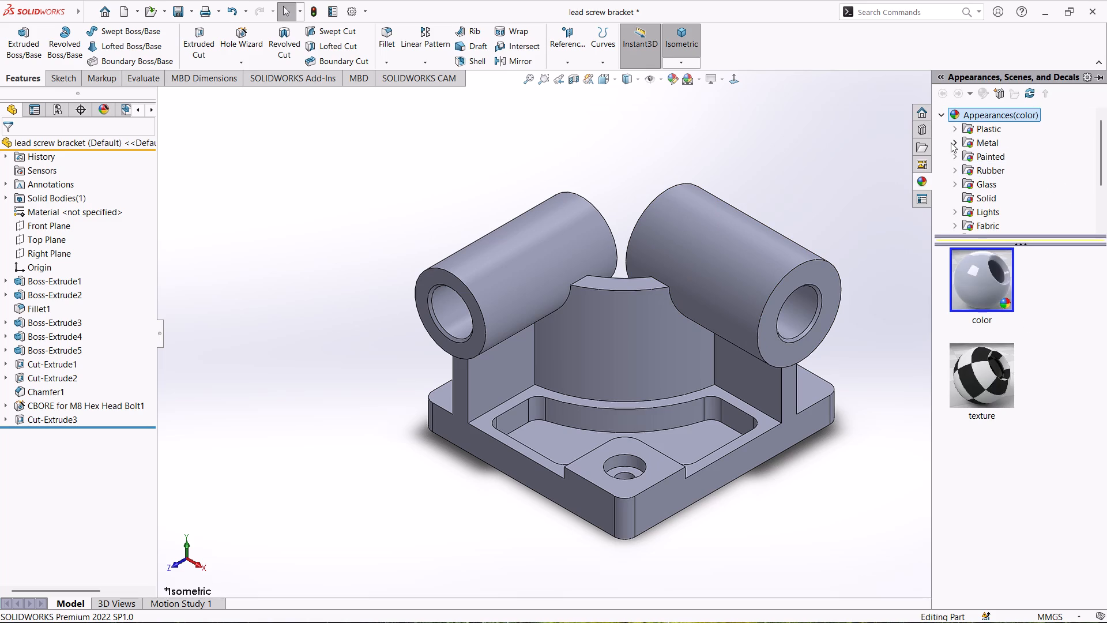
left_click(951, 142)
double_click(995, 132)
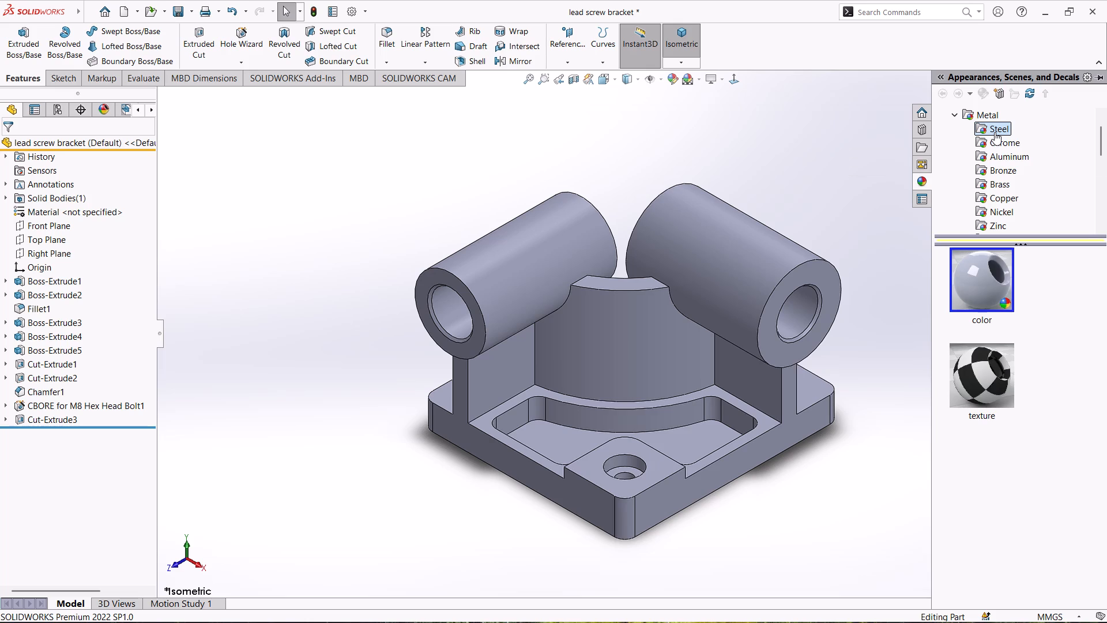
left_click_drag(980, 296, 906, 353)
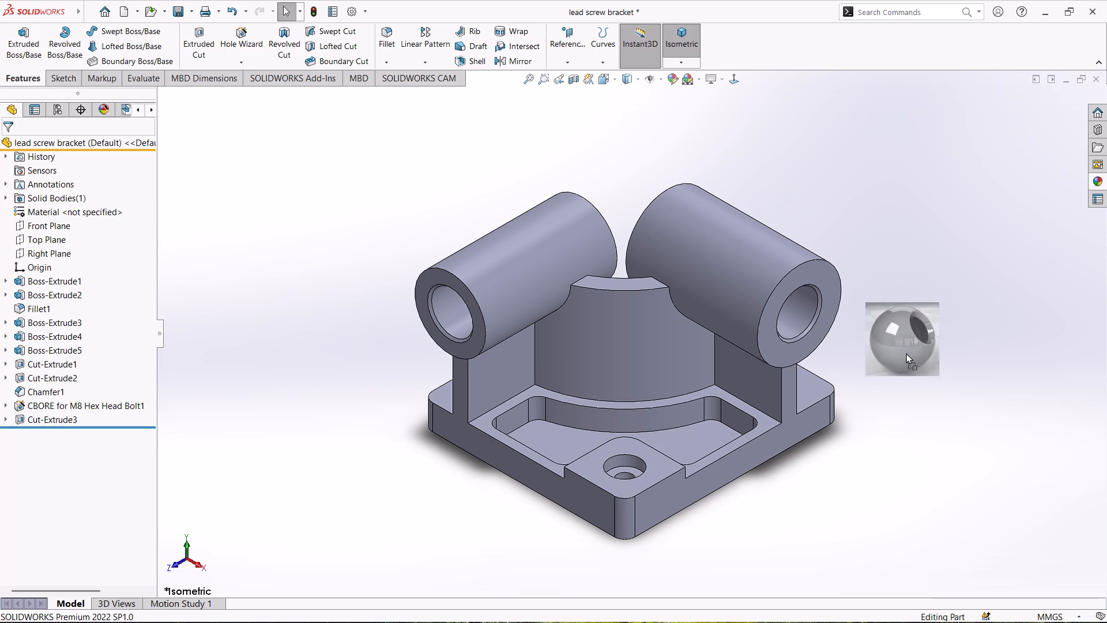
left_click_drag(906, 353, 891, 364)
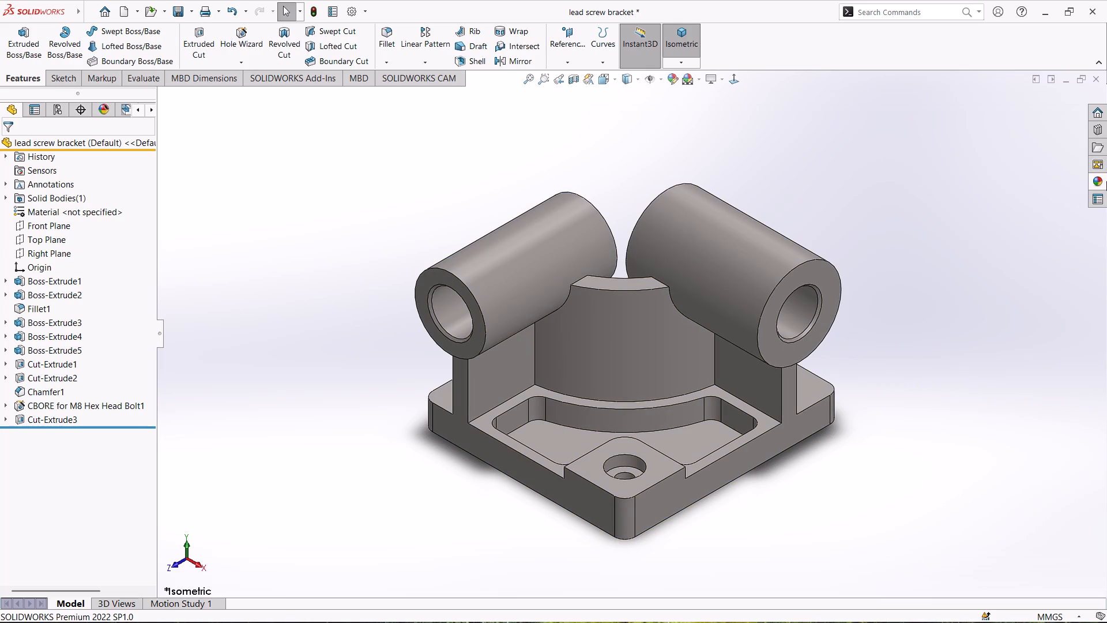
Browse the steel and chrome finishes, and apply the chromium plate appearance to the bracket.
left_click(1095, 186)
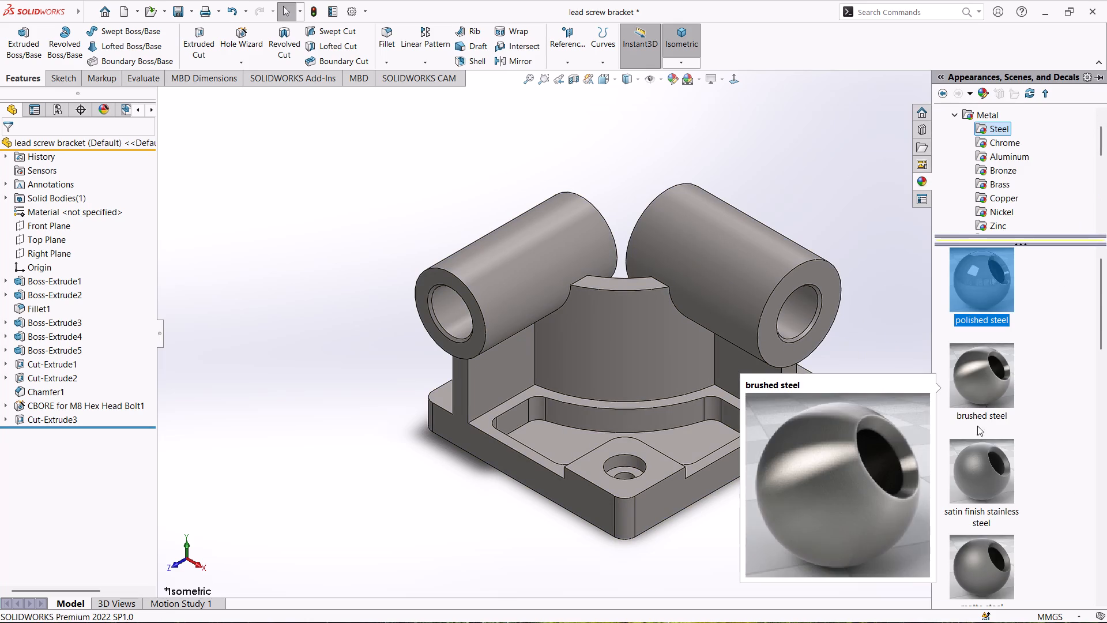
scroll(980, 442, "down", 10)
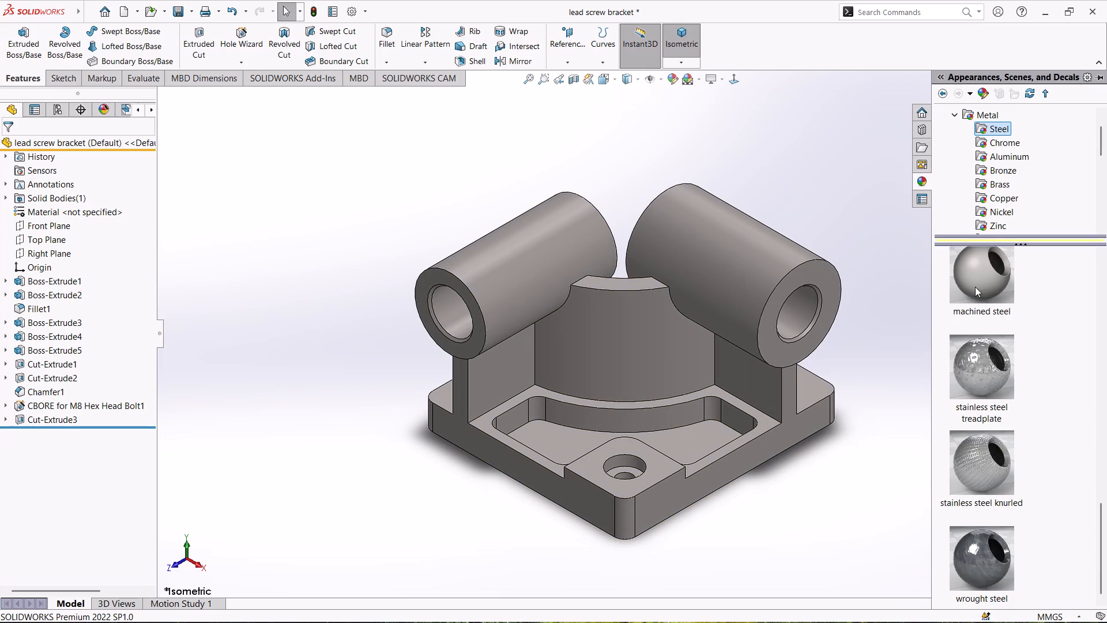
left_click(999, 136)
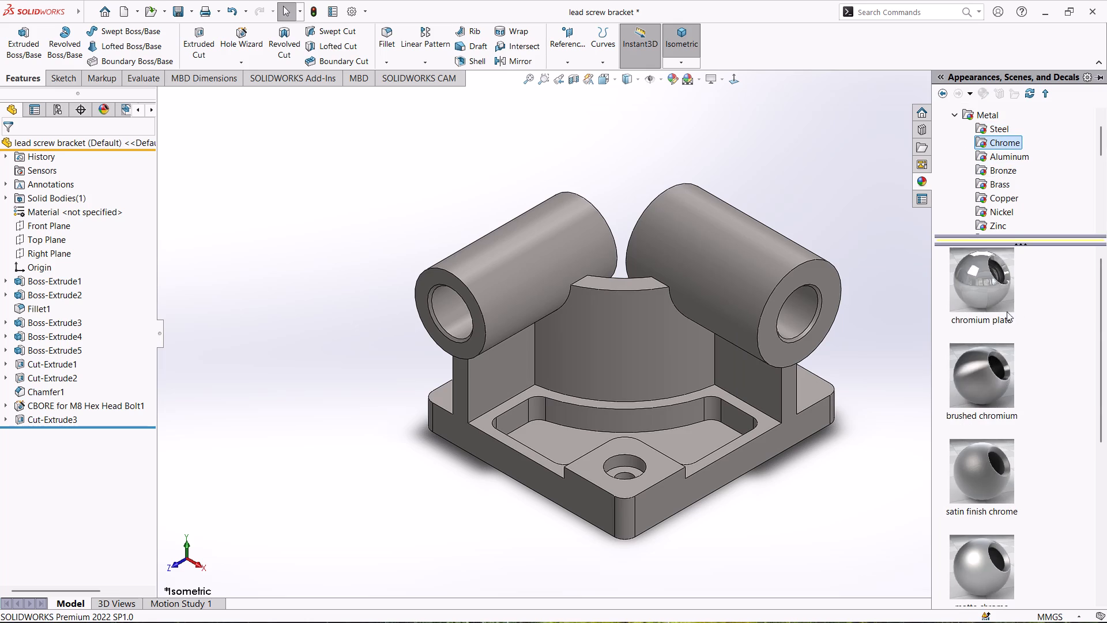
scroll(1003, 311, "down", 4)
scroll(1000, 361, "down", 4)
scroll(999, 370, "up", 4)
left_click_drag(979, 283, 897, 489)
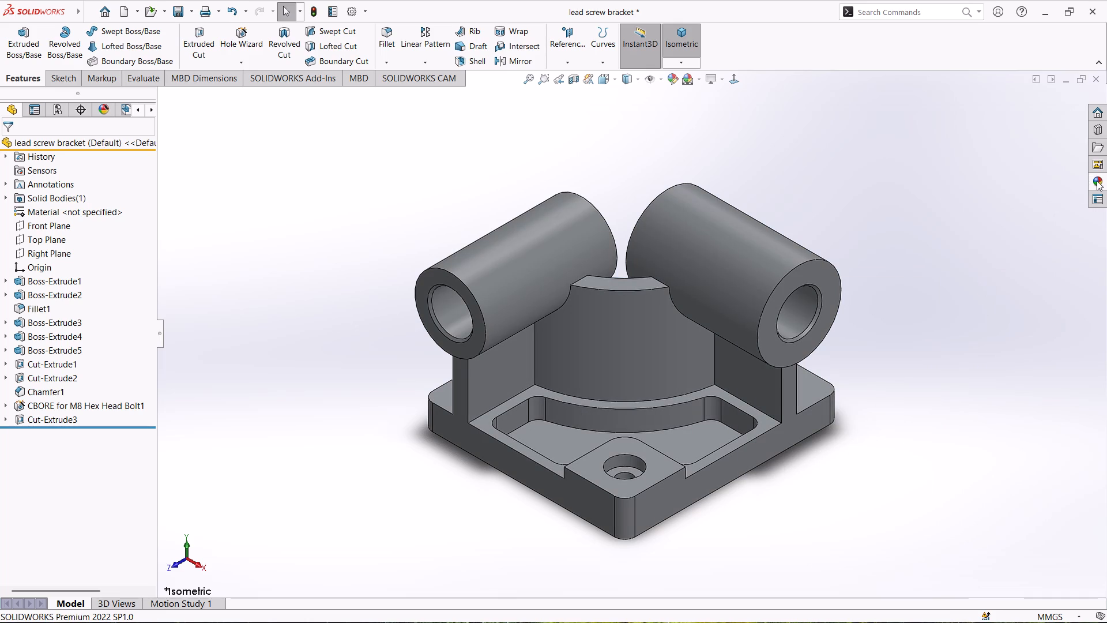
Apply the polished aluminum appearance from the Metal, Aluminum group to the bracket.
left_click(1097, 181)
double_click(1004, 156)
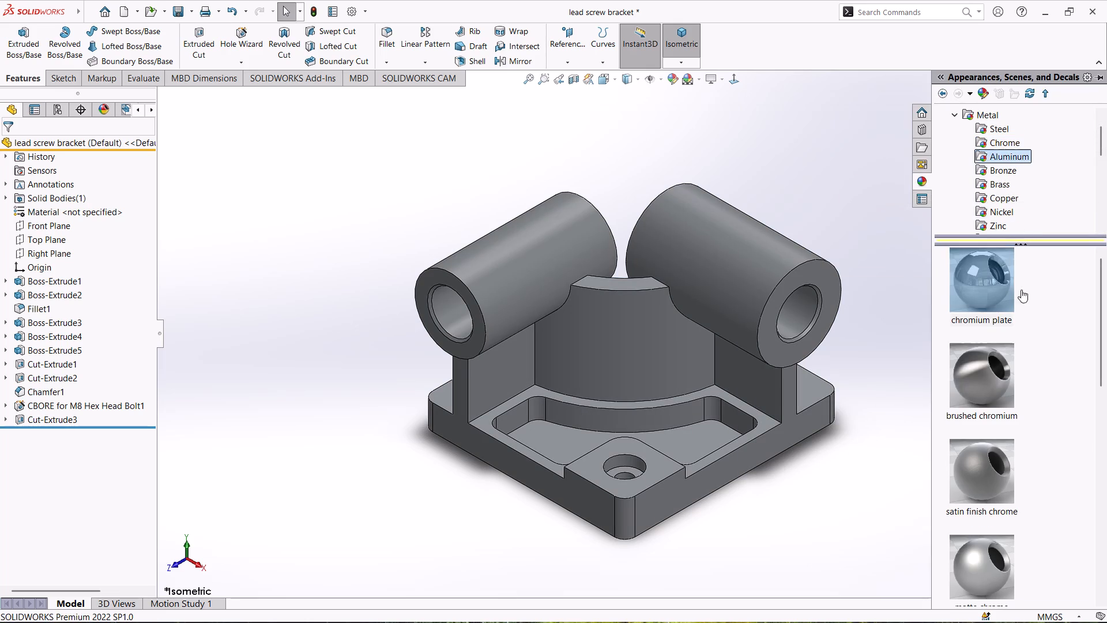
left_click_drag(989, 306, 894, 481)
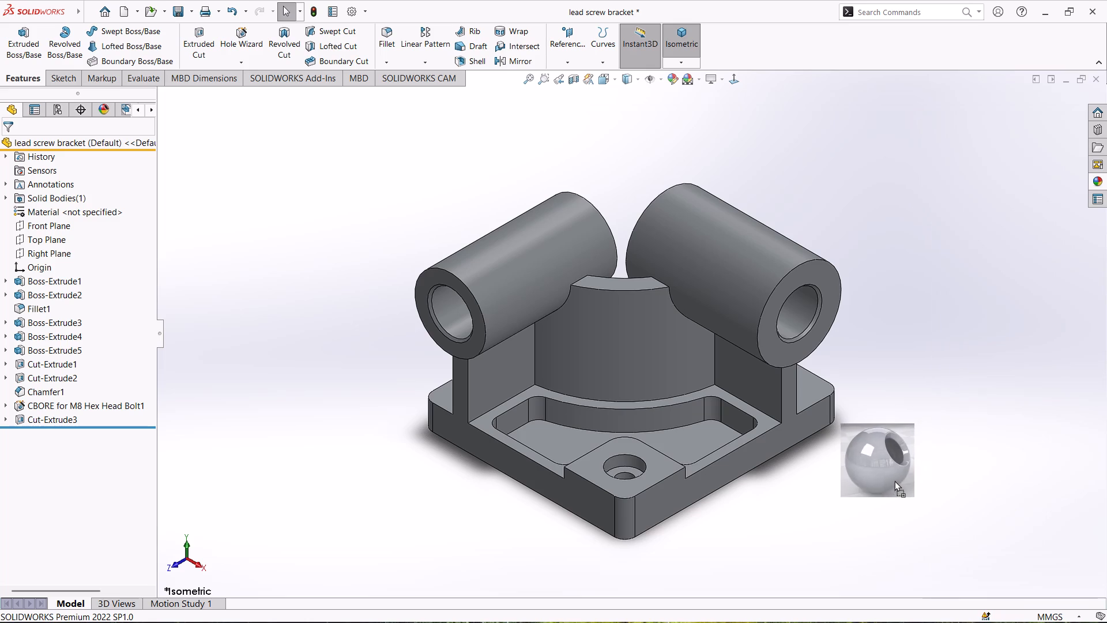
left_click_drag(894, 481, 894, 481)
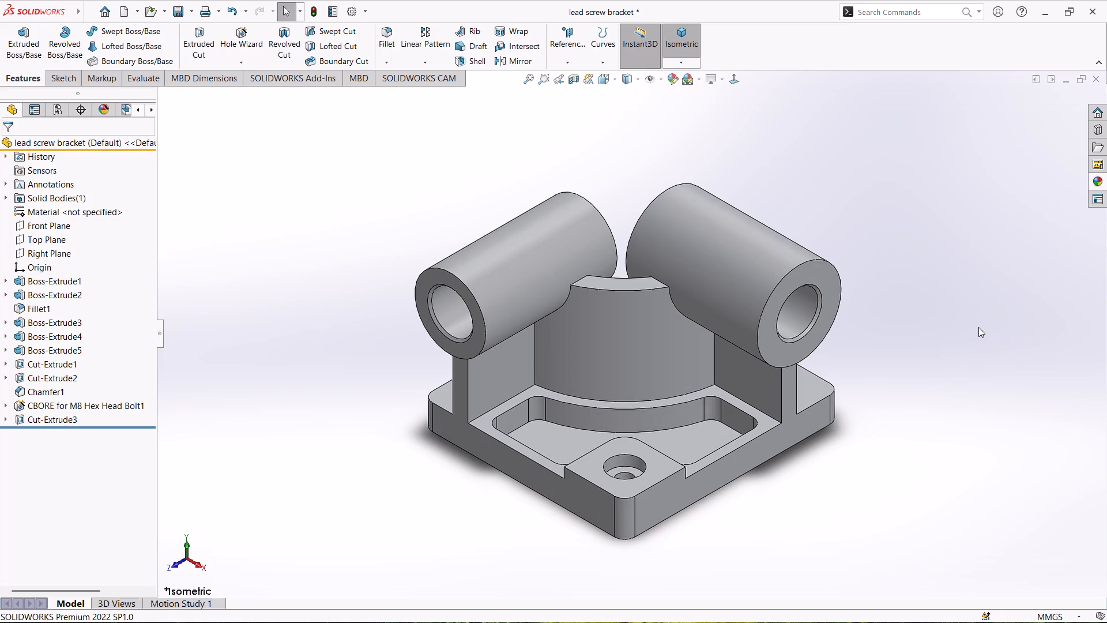
Browse the bronze, brass, copper and nickel finishes in the Metal appearances.
left_click(1099, 178)
scroll(1018, 407, "down", 10)
scroll(1010, 430, "up", 5)
left_click(996, 172)
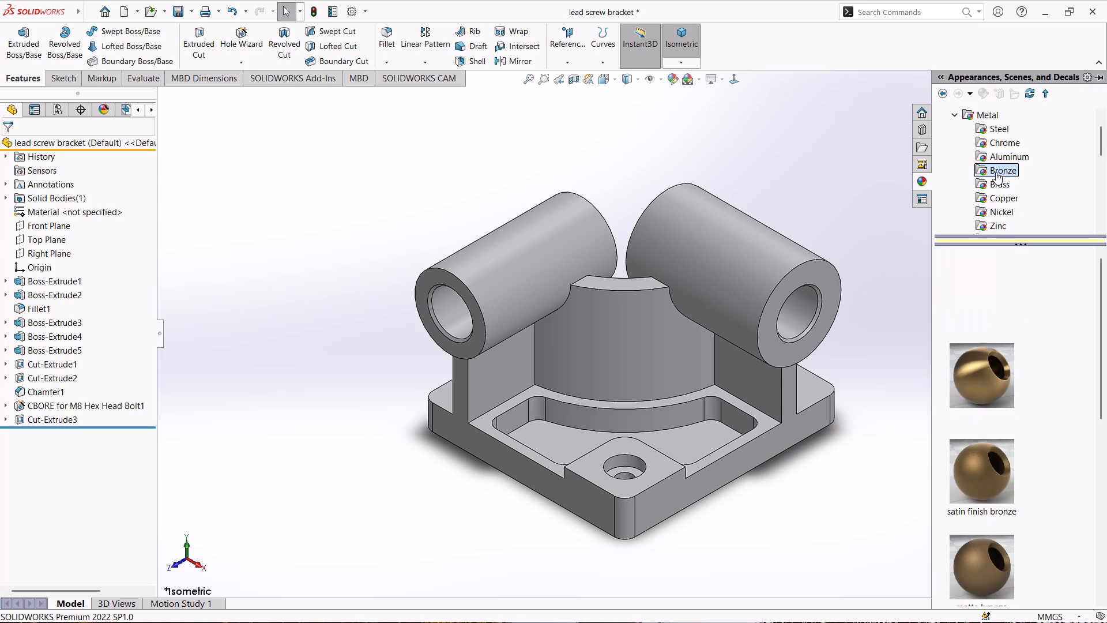
left_click(995, 185)
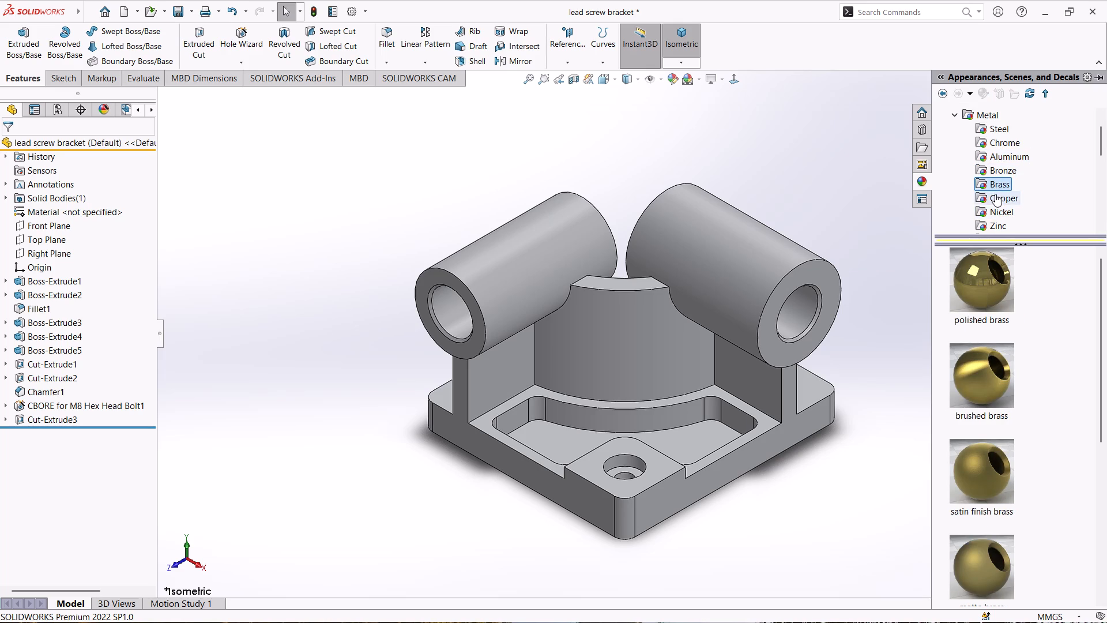
left_click(995, 194)
left_click(995, 209)
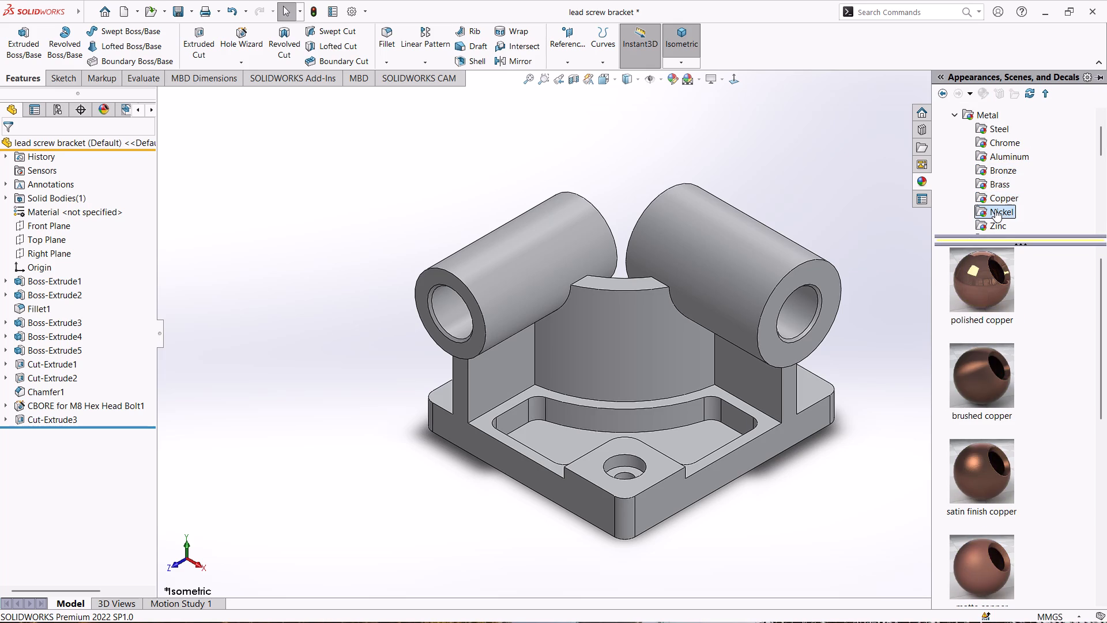
scroll(1015, 519, "down", 3)
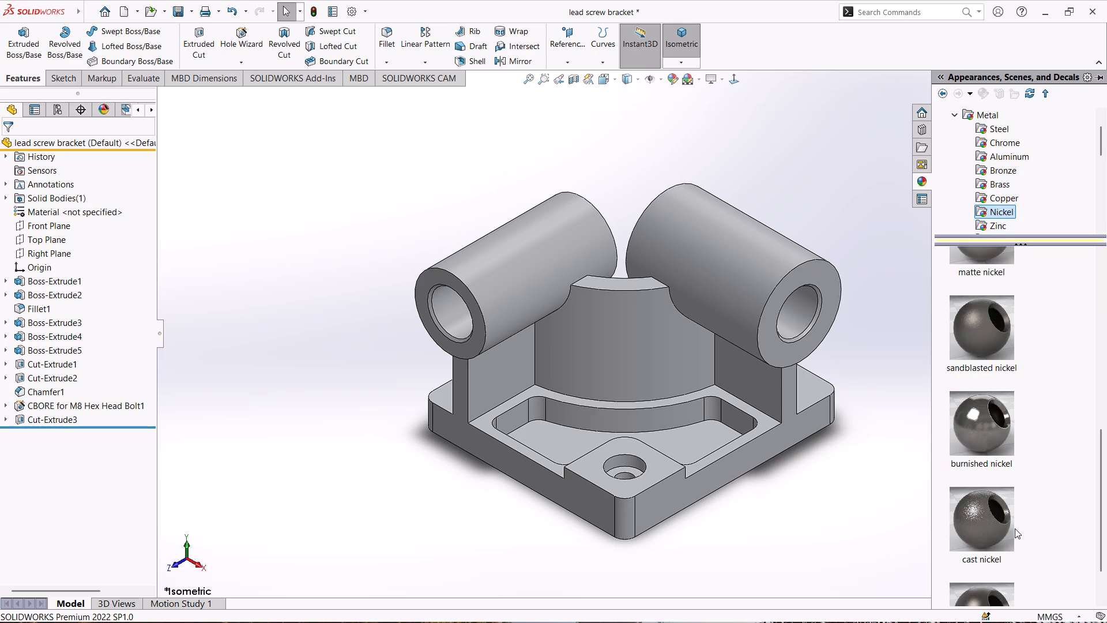
scroll(1003, 518, "down", 5)
scroll(998, 513, "up", 9)
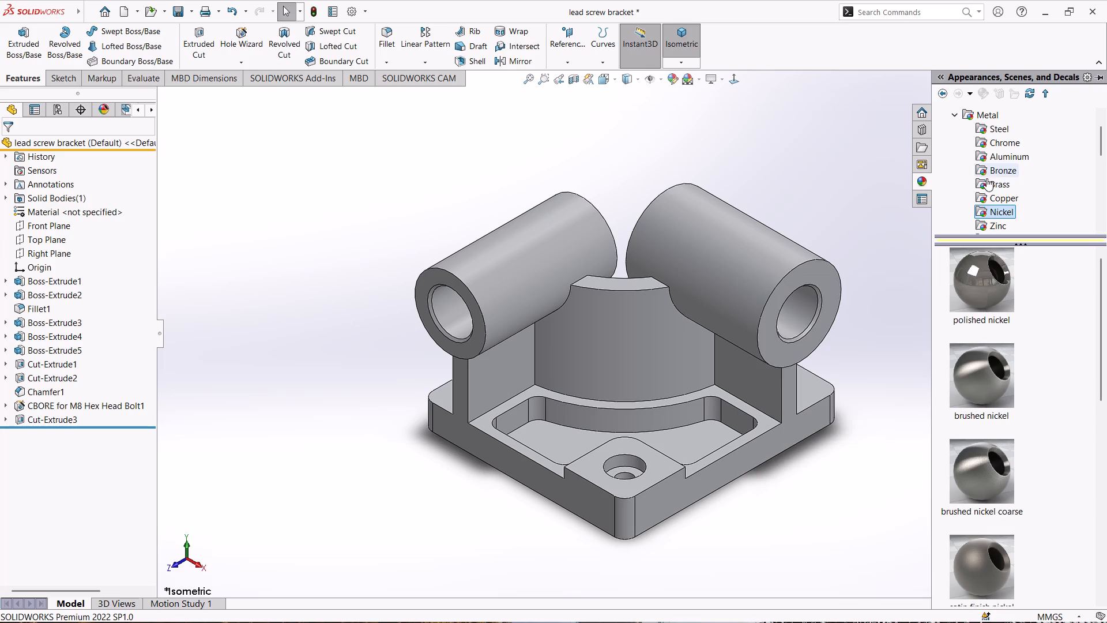
Look further through the Metal, Aluminum group and apply another aluminum finish to the bracket.
left_click(1013, 160)
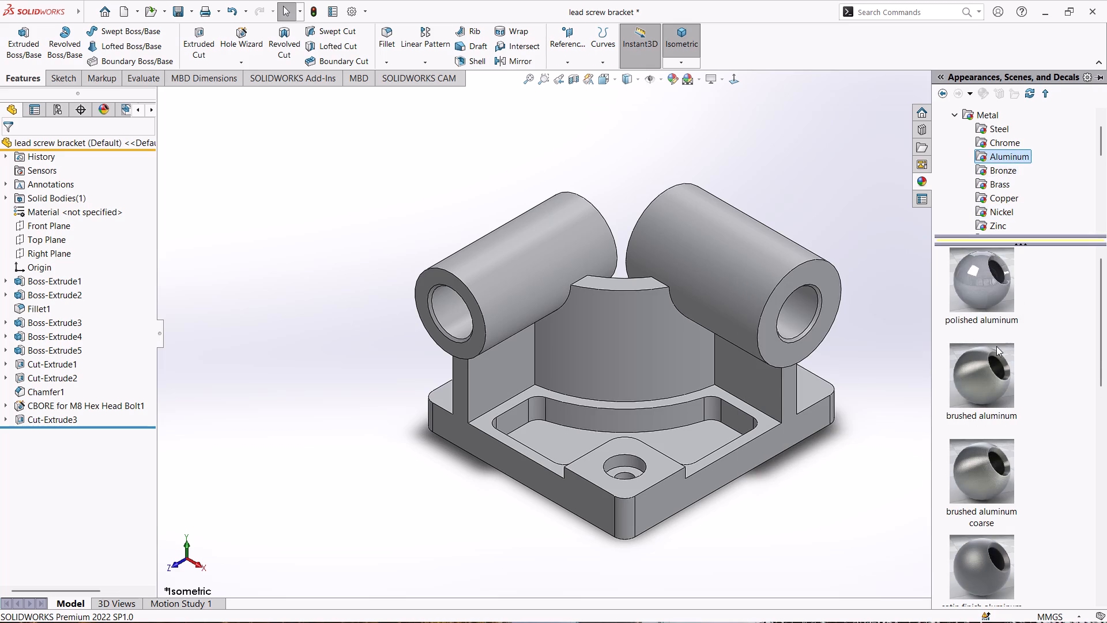
scroll(993, 425, "down", 5)
scroll(991, 433, "up", 2)
left_click_drag(982, 393, 859, 490)
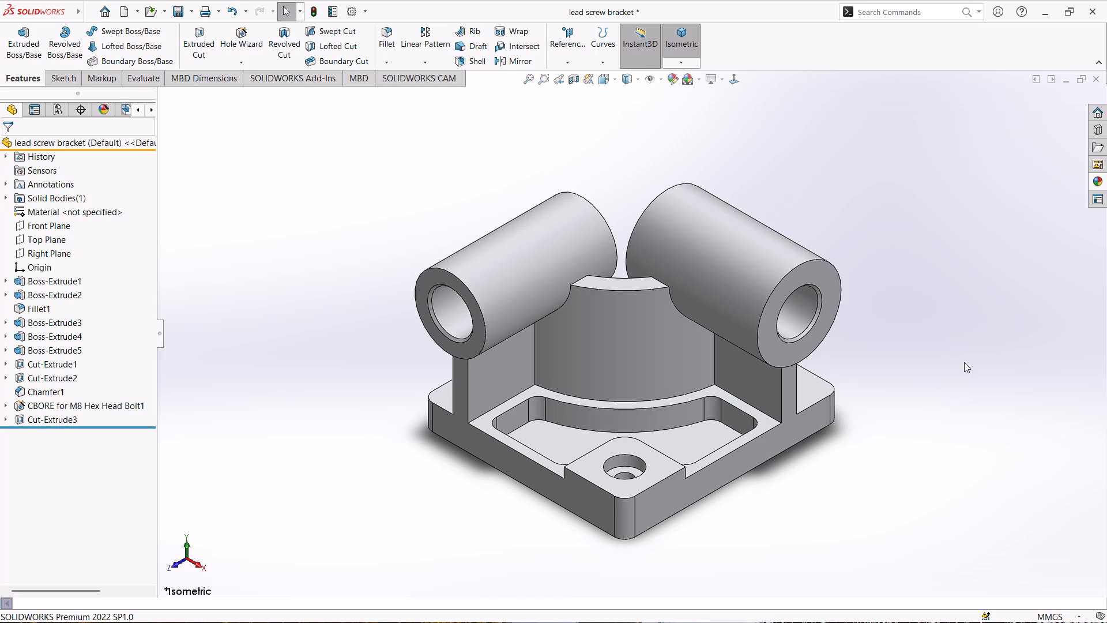
Display the bracket in perspective and set it to the isometric orientation.
left_click(722, 81)
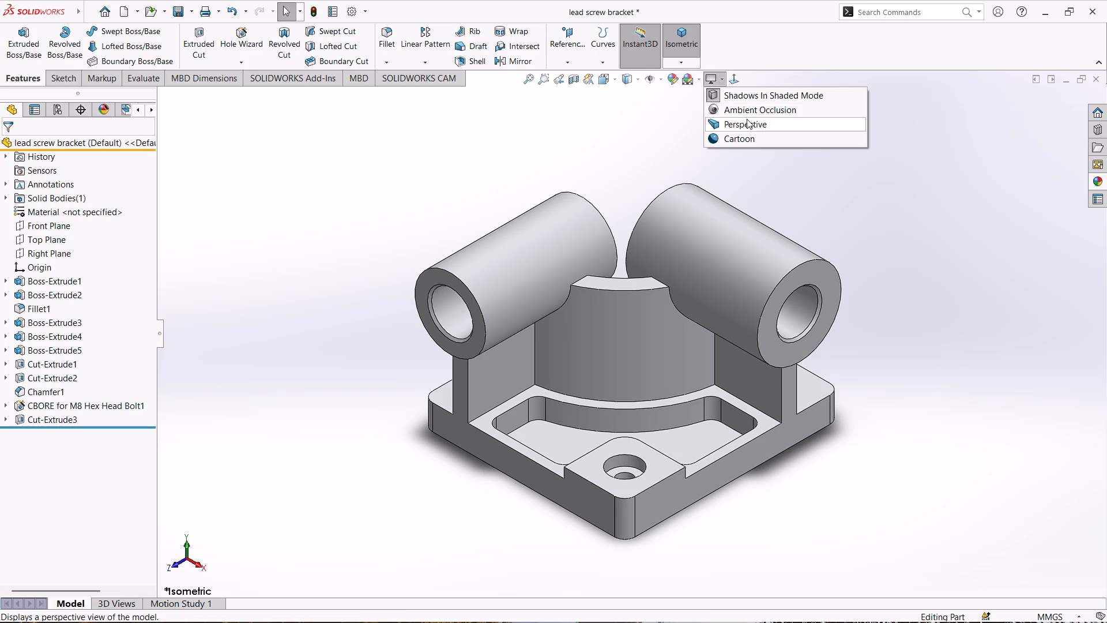
left_click(749, 122)
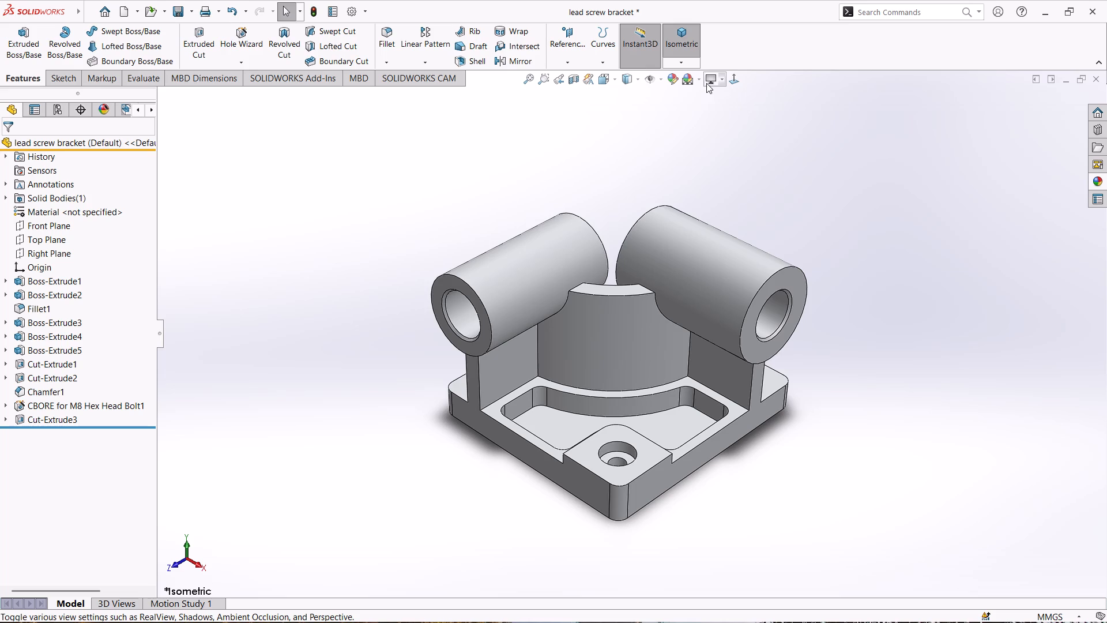
left_click(721, 80)
left_click(722, 89)
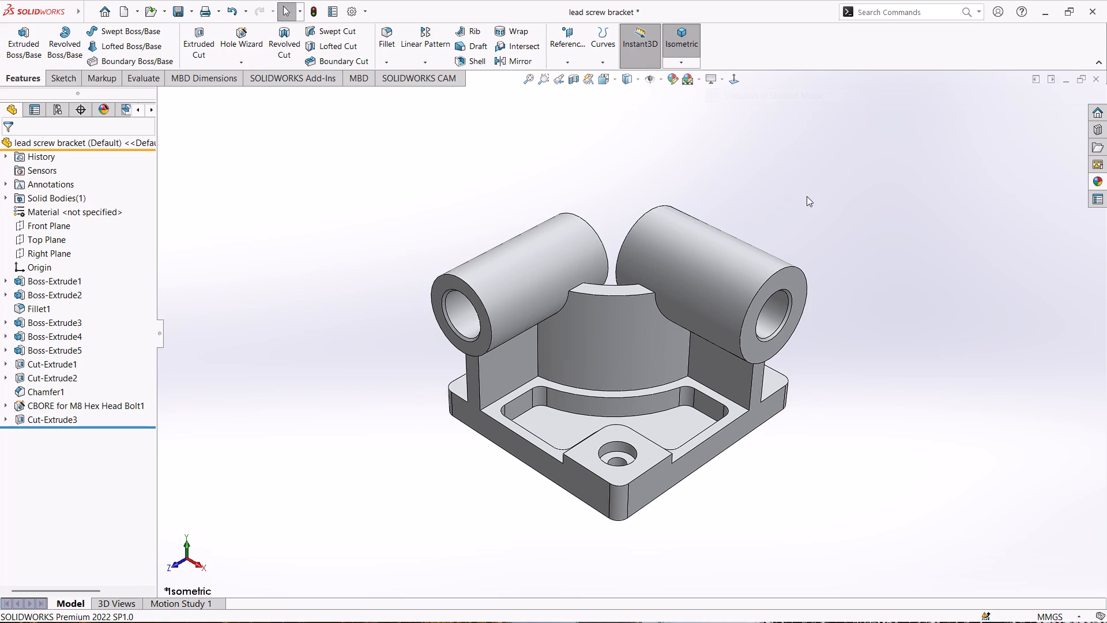
middle_click(814, 182)
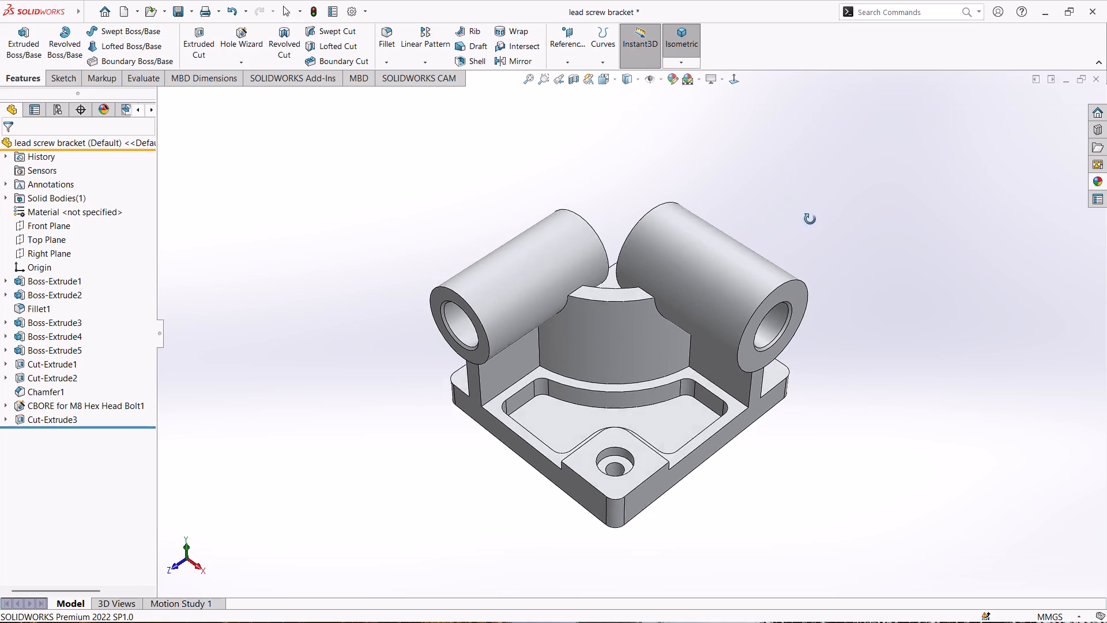
left_click(687, 38)
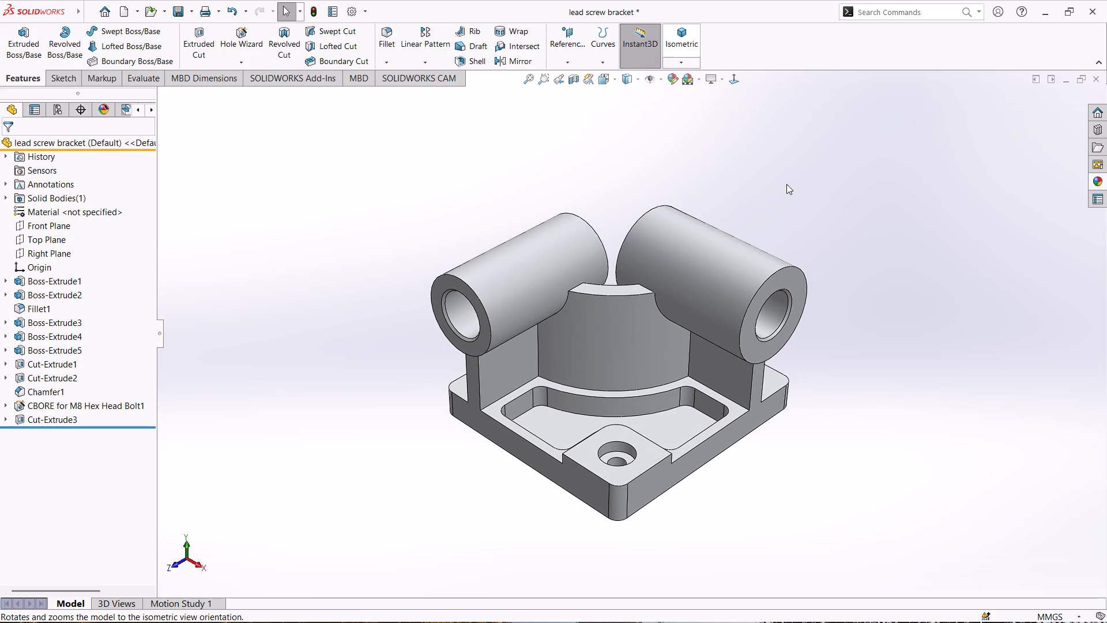
Save the lead screw bracket part.
key("ctrl+s")
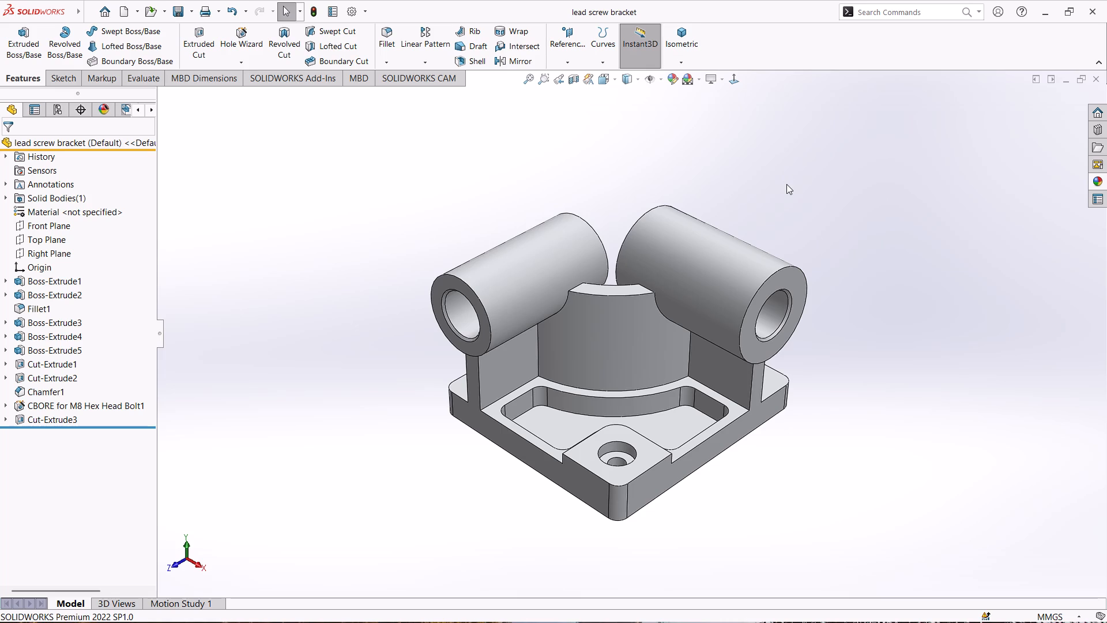
key("ctrl+s")
Print the current screen image with Microsoft Print to PDF, saving it as "lead screw bracket" in the Desktop SolidWorks folder.
left_click(204, 8)
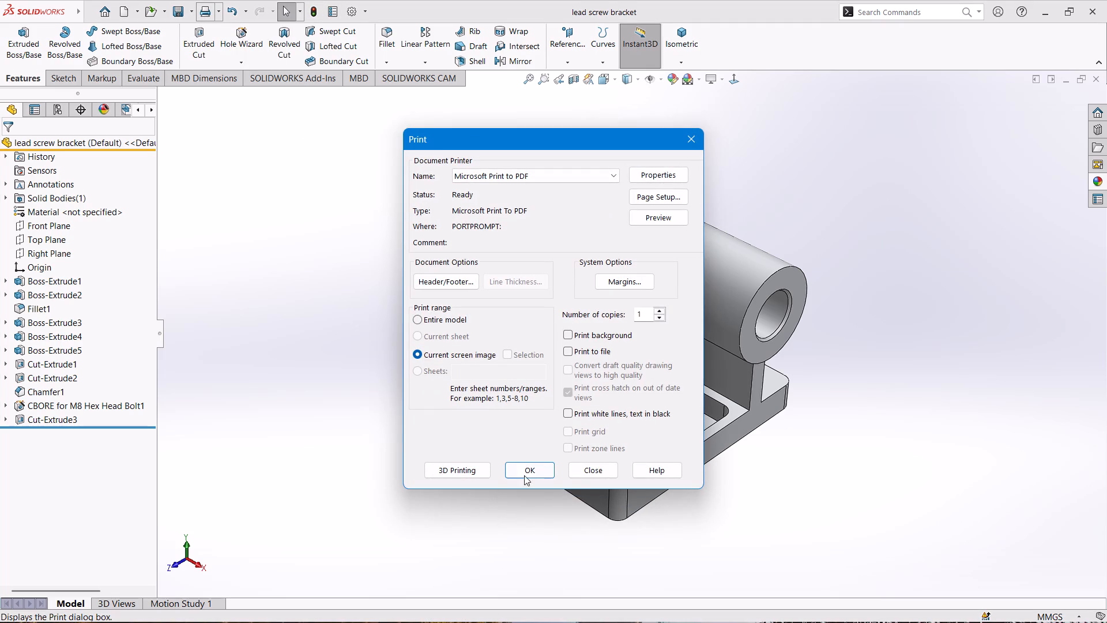
left_click(538, 470)
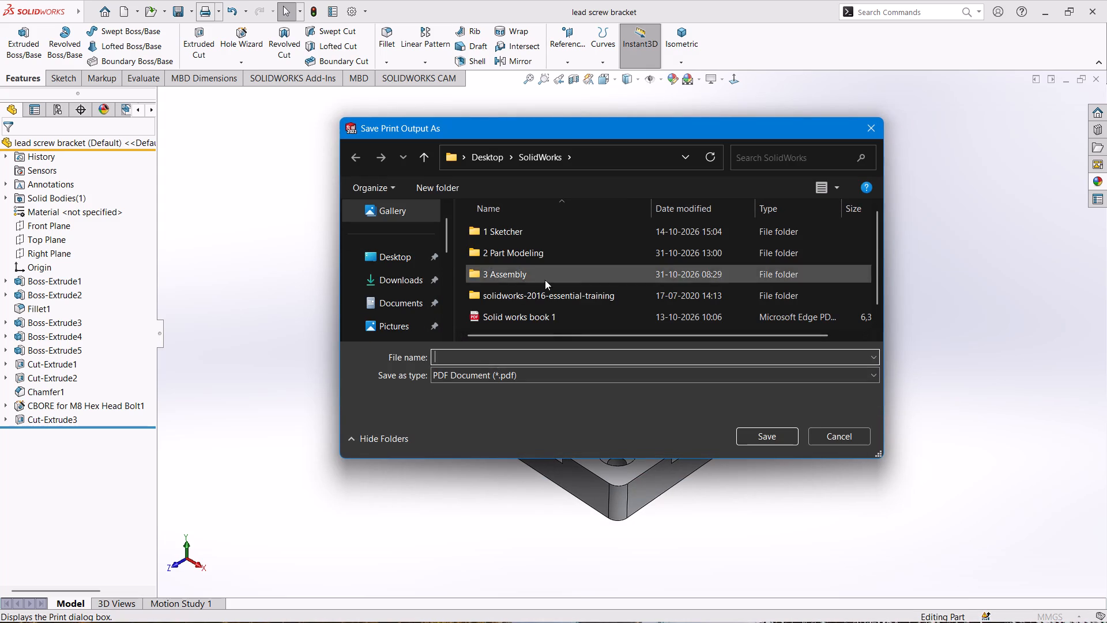
scroll(534, 297, "down", 3)
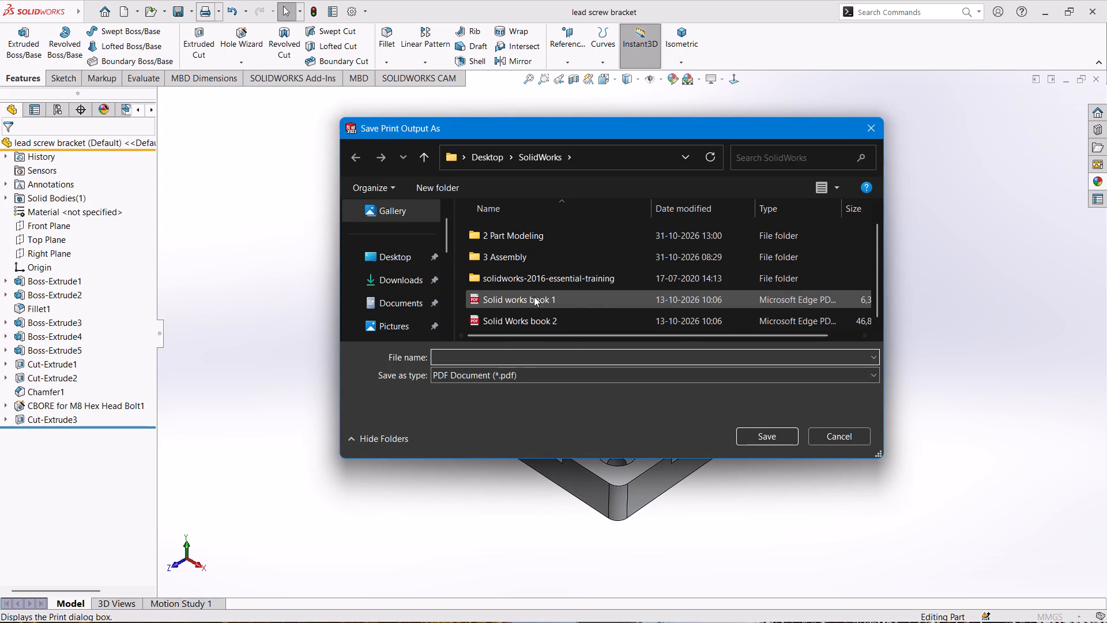
scroll(514, 325, "up", 2)
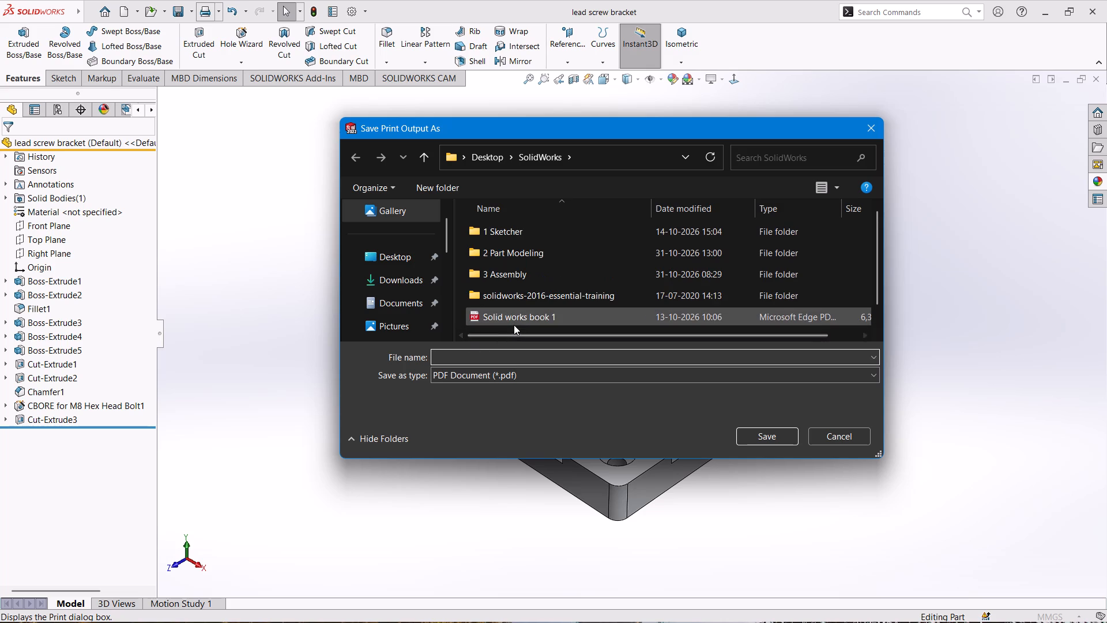
left_click(463, 355)
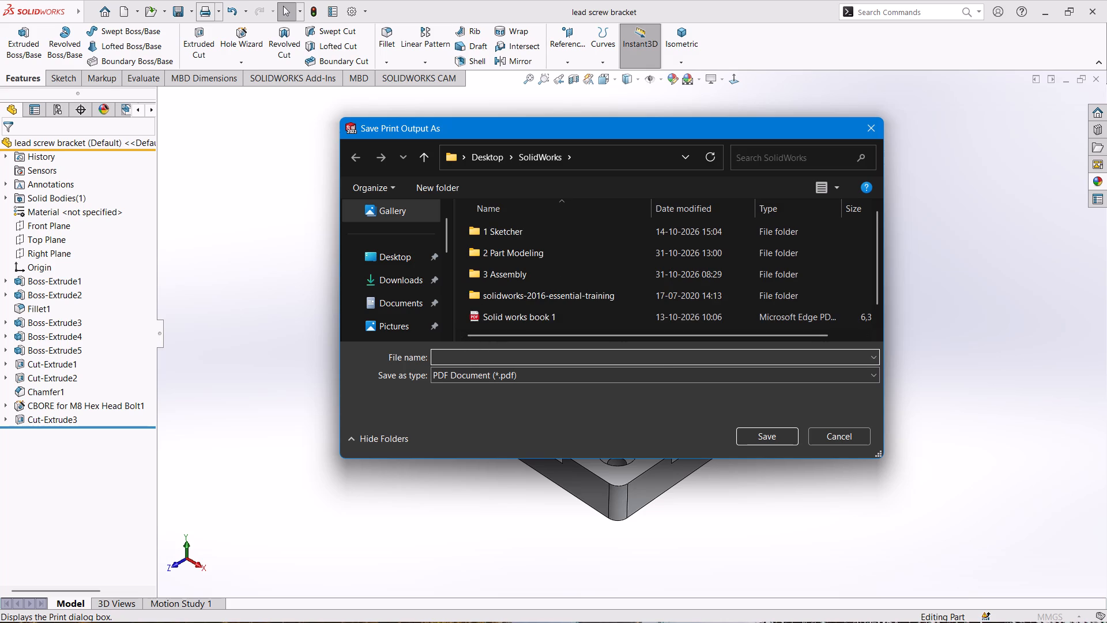
type("lead")
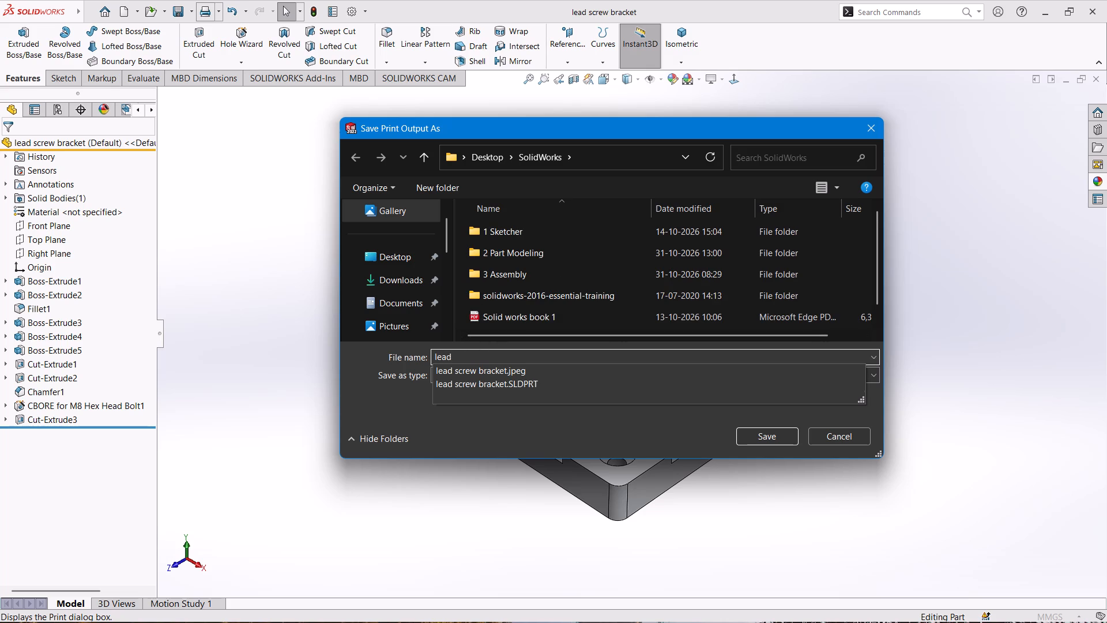
left_click(457, 370)
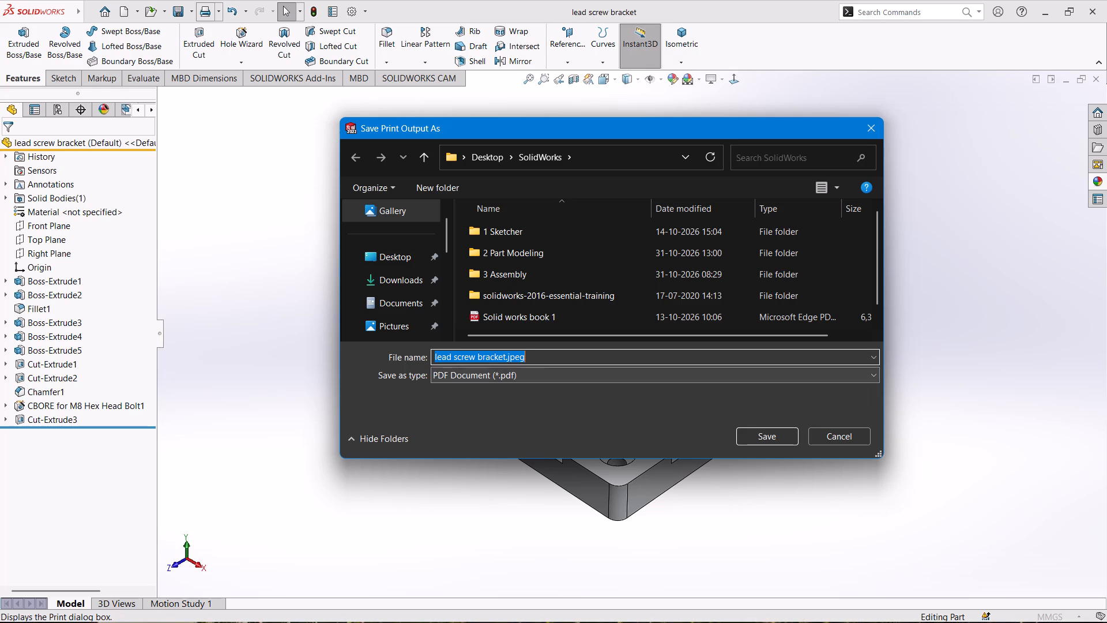
left_click(555, 350)
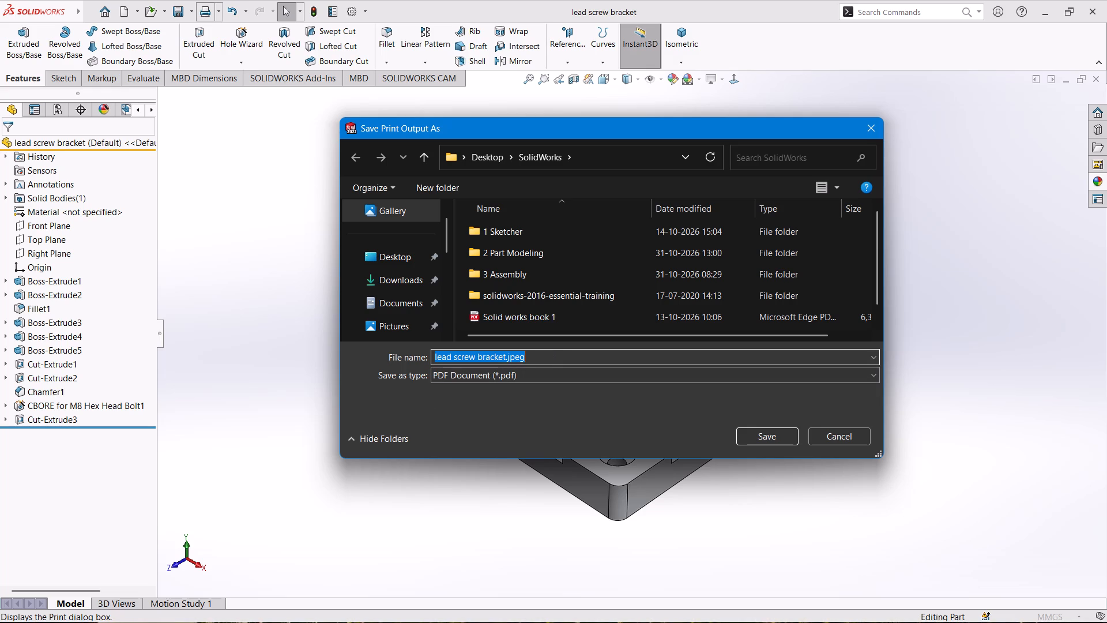
left_click(549, 356)
key("BackSpace")
key("BackSpace")
key("BackSpace")
key("BackSpace")
key("BackSpace")
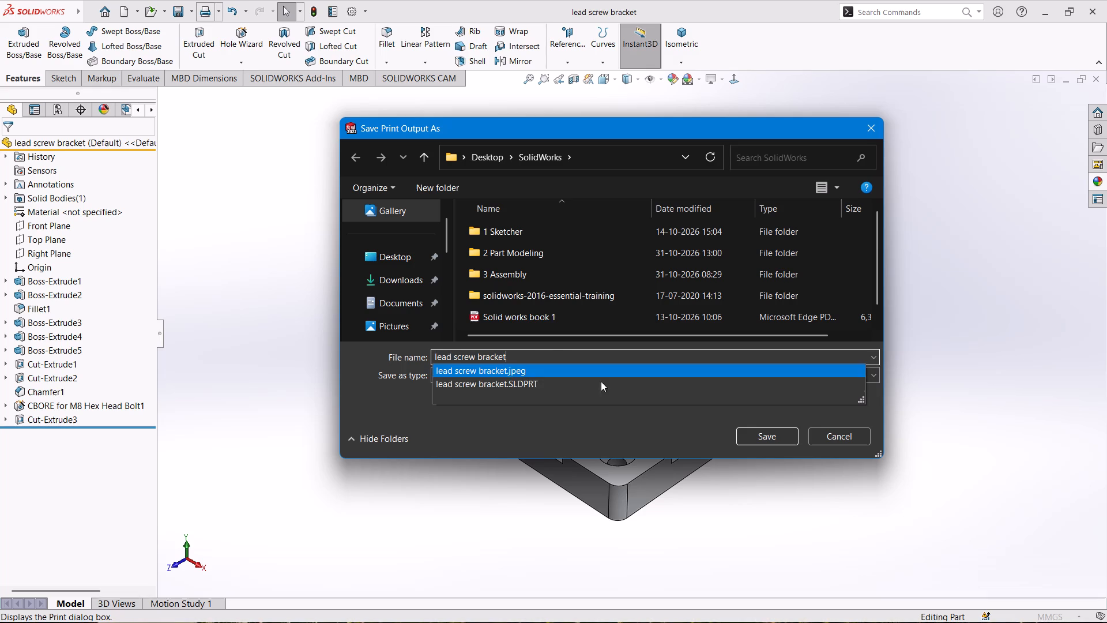
left_click(762, 434)
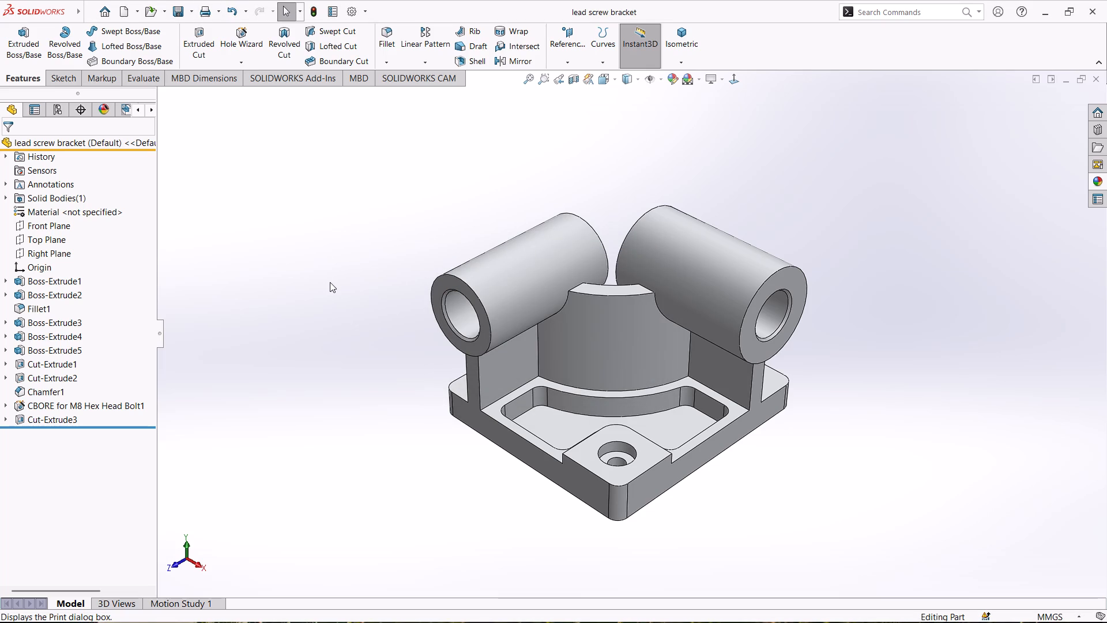
Save the bracket part again.
key("ctrl+s")
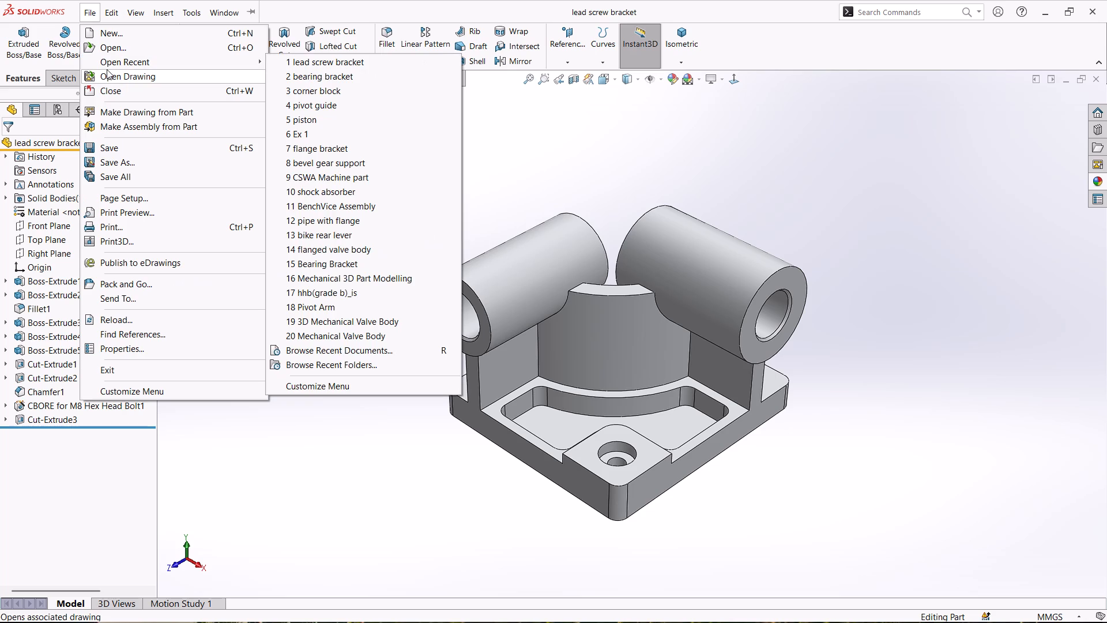
Make a drawing from the bracket part on a standard A2 (ISO) sheet with the sheet format displayed.
left_click(126, 114)
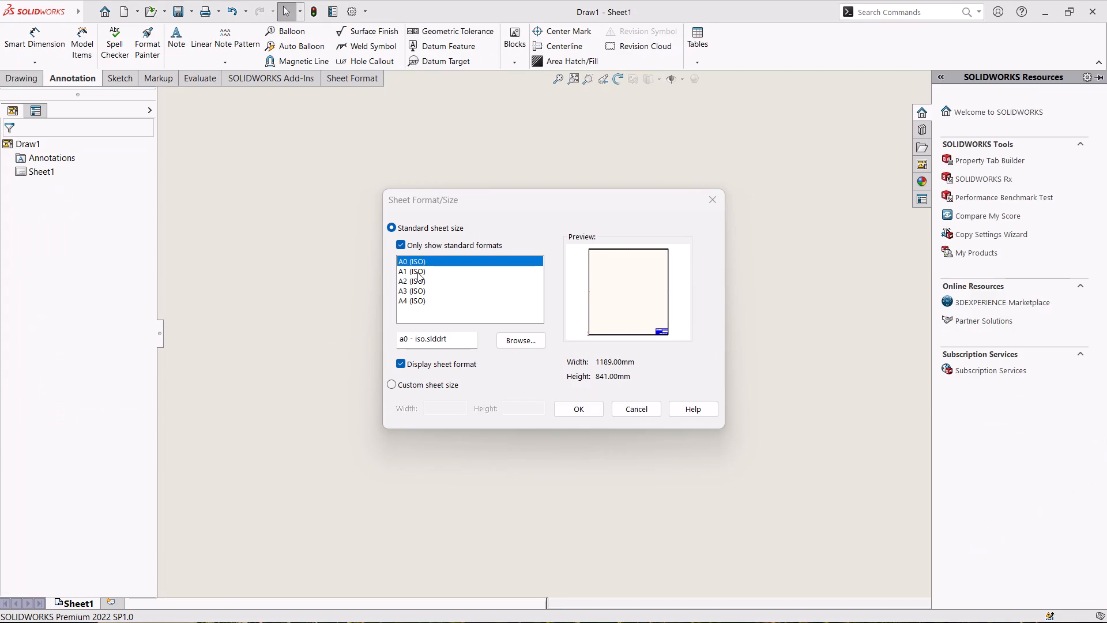
left_click(417, 272)
left_click(415, 282)
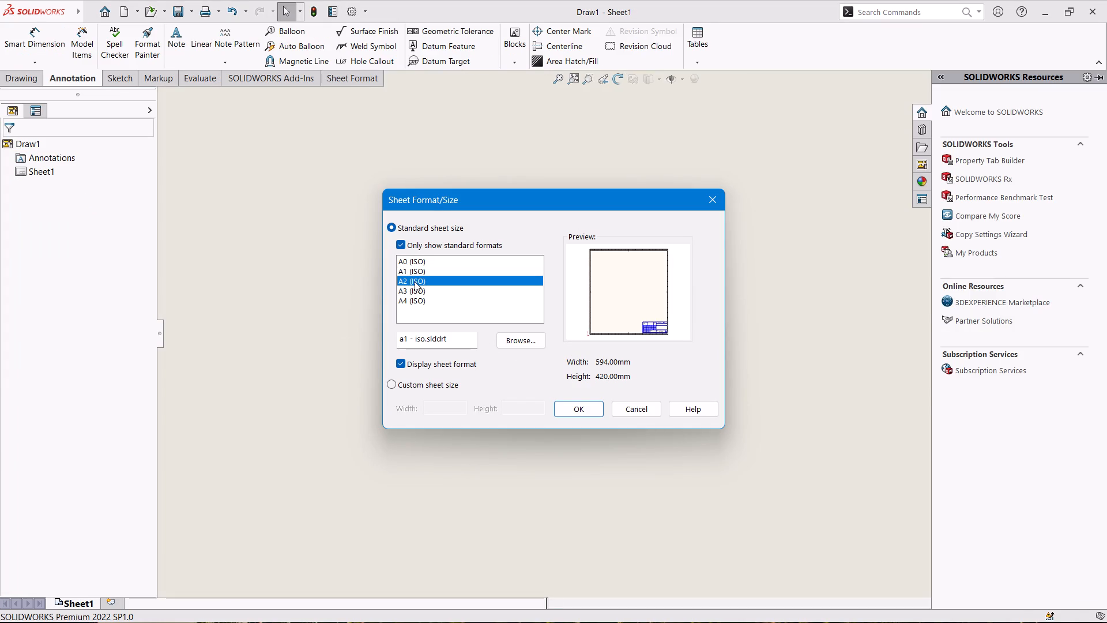
left_click(413, 290)
left_click(411, 300)
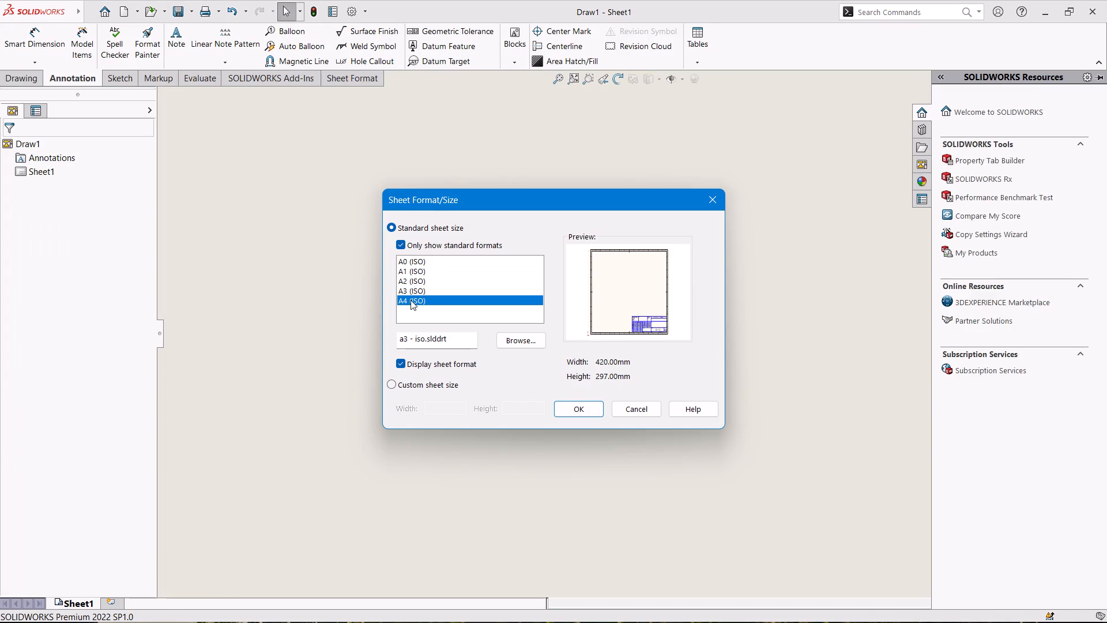
left_click(419, 284)
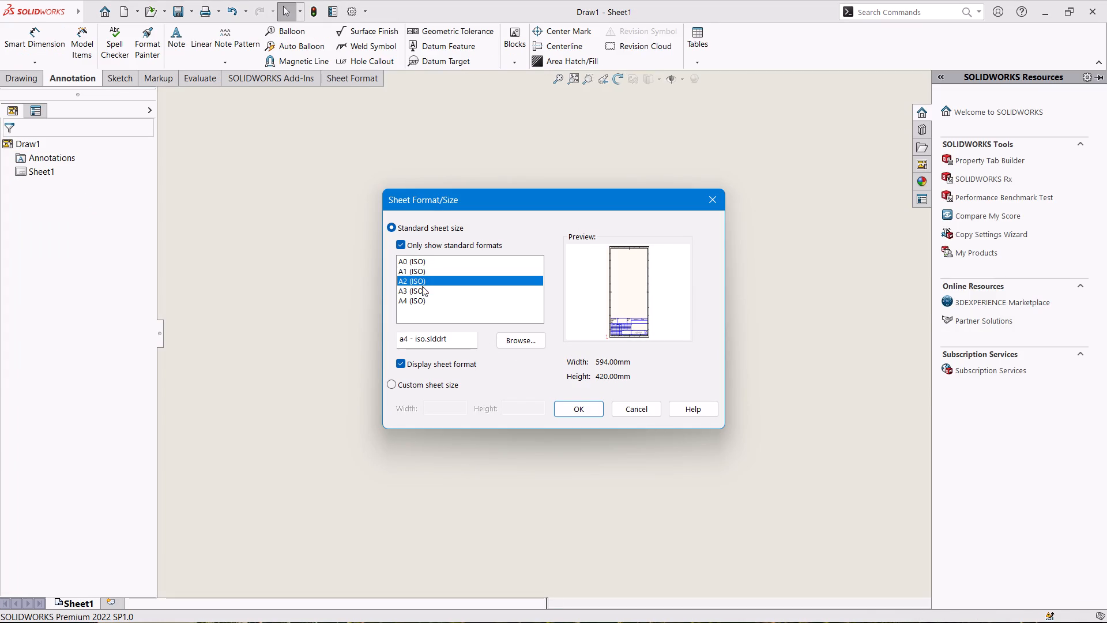
left_click(585, 406)
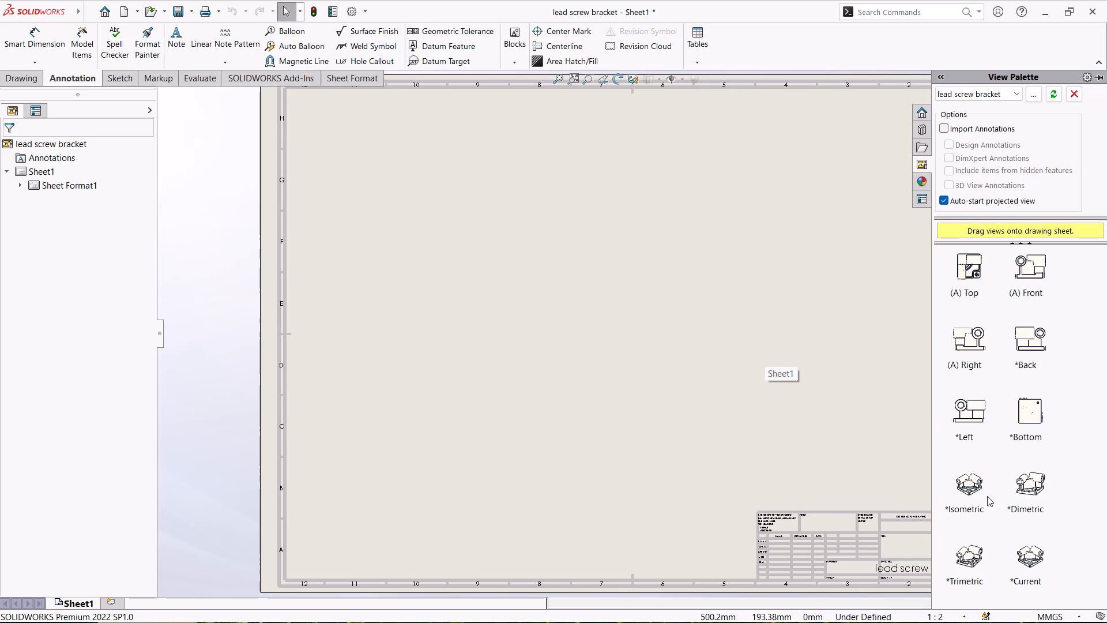
Place the bracket's top view in the upper-left area of the A2 drawing sheet.
left_click_drag(969, 271, 890, 269)
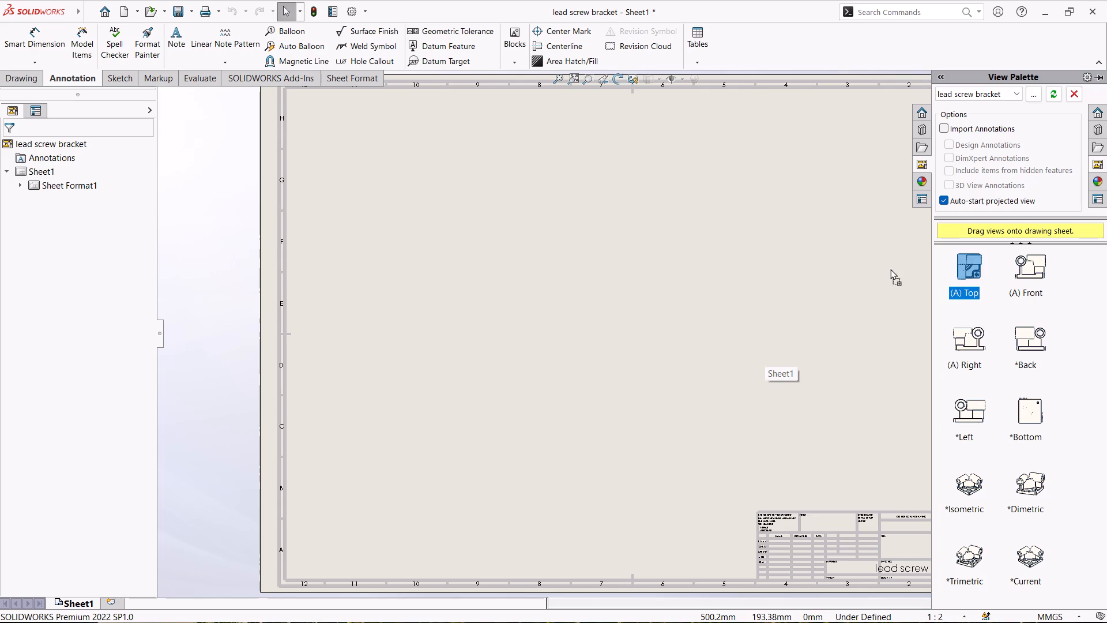
left_click_drag(890, 269, 442, 202)
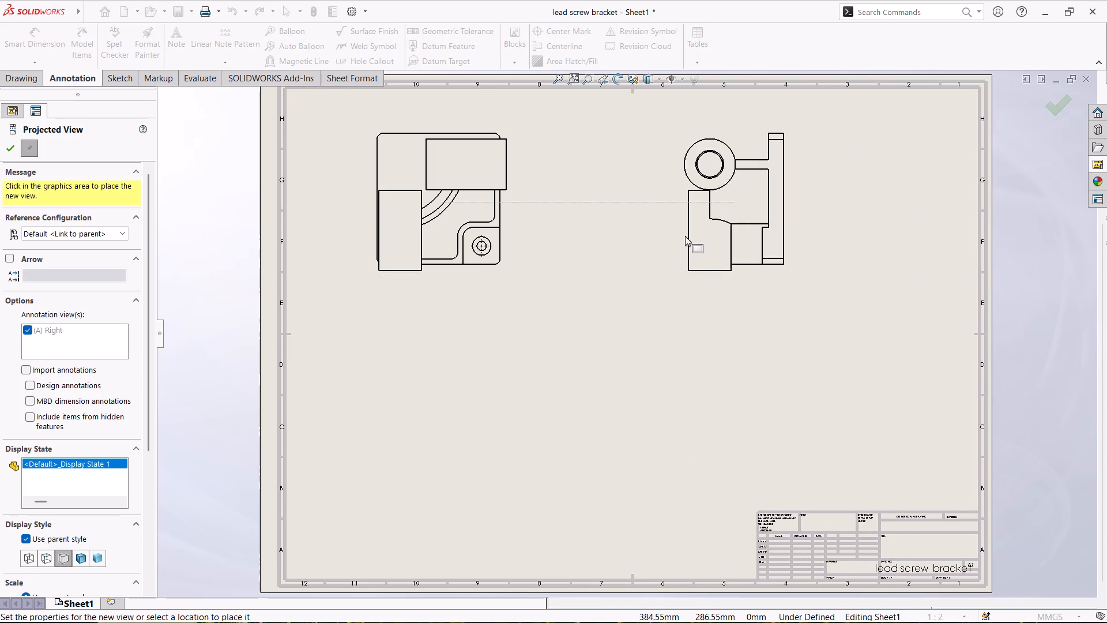
Place projected views of the bracket's top view: the right view beside it, the front view below, and an isometric view diagonally below.
left_click(647, 223)
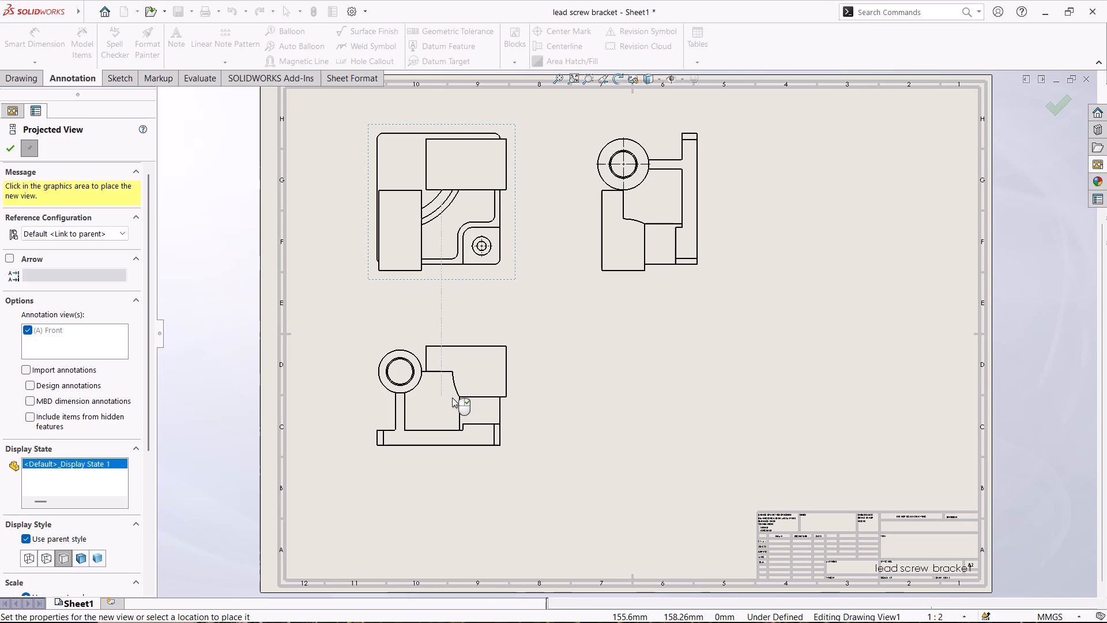
left_click(452, 397)
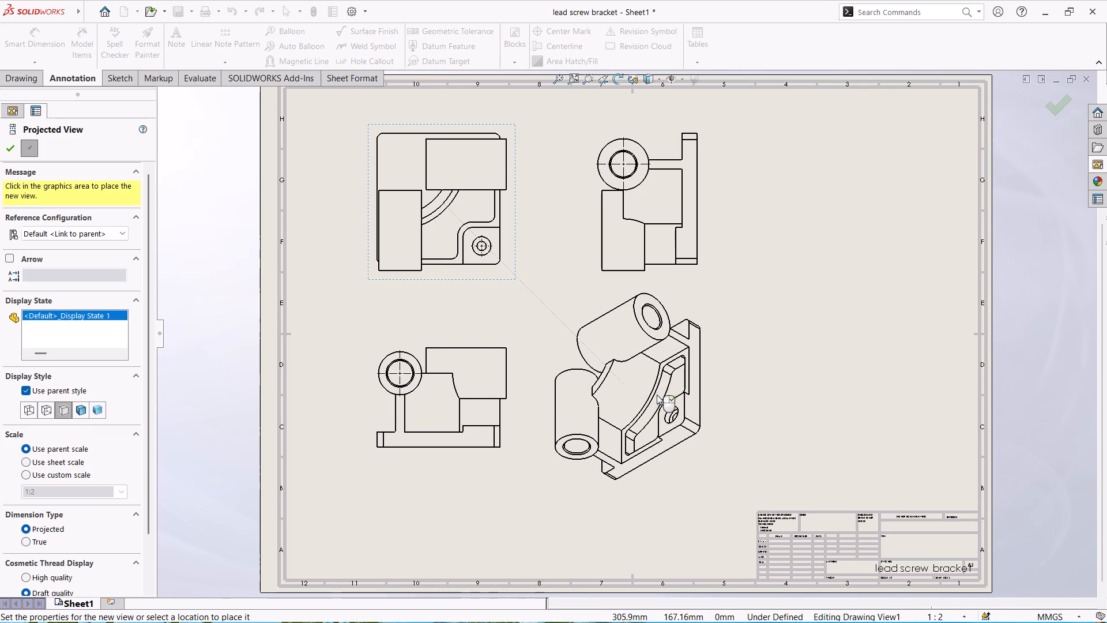
left_click(657, 395)
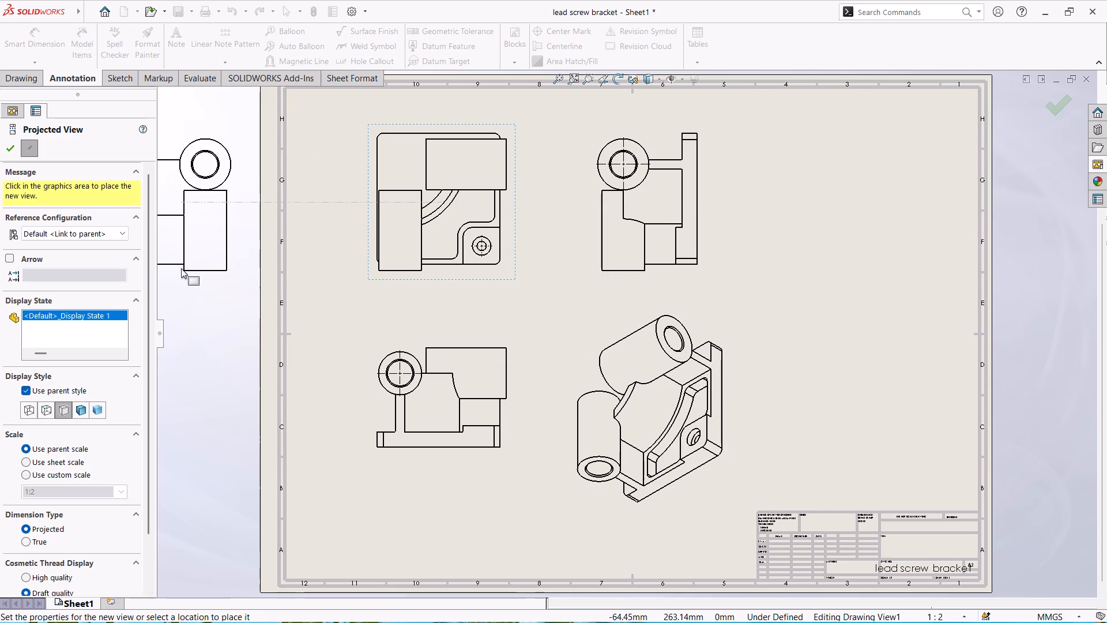
key("Escape")
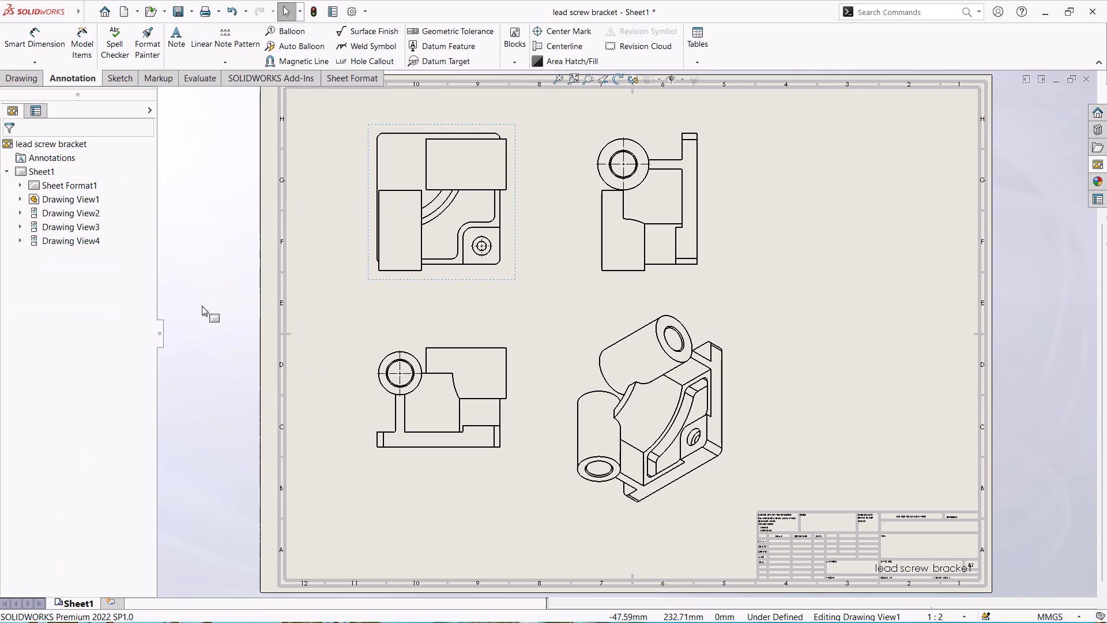
Set the front view's display style to Hidden Lines Visible.
left_click(453, 361)
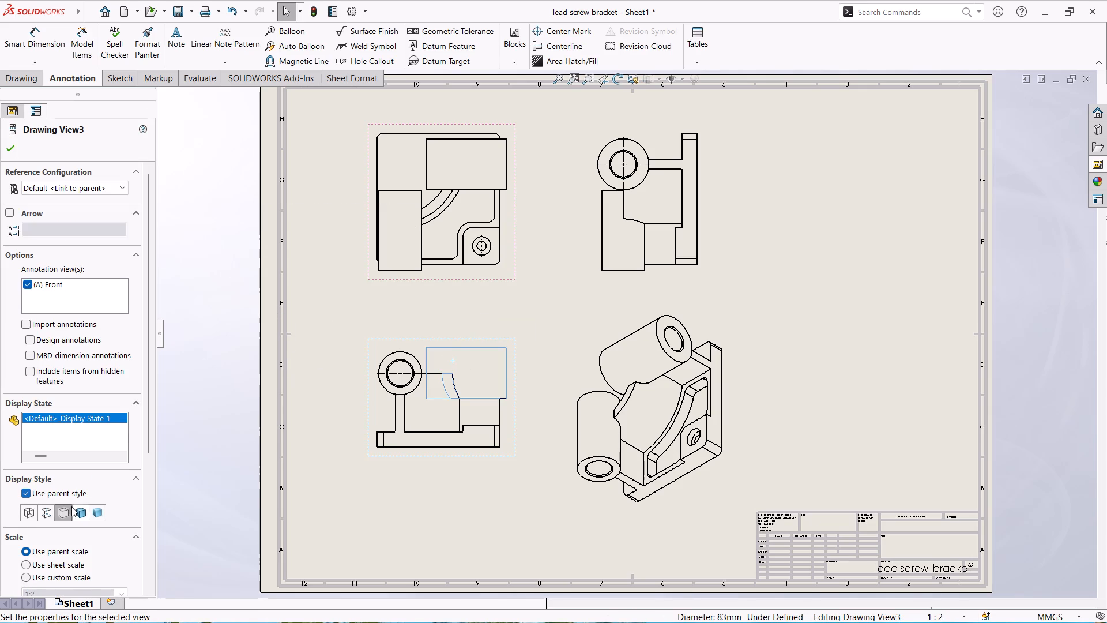
left_click(80, 513)
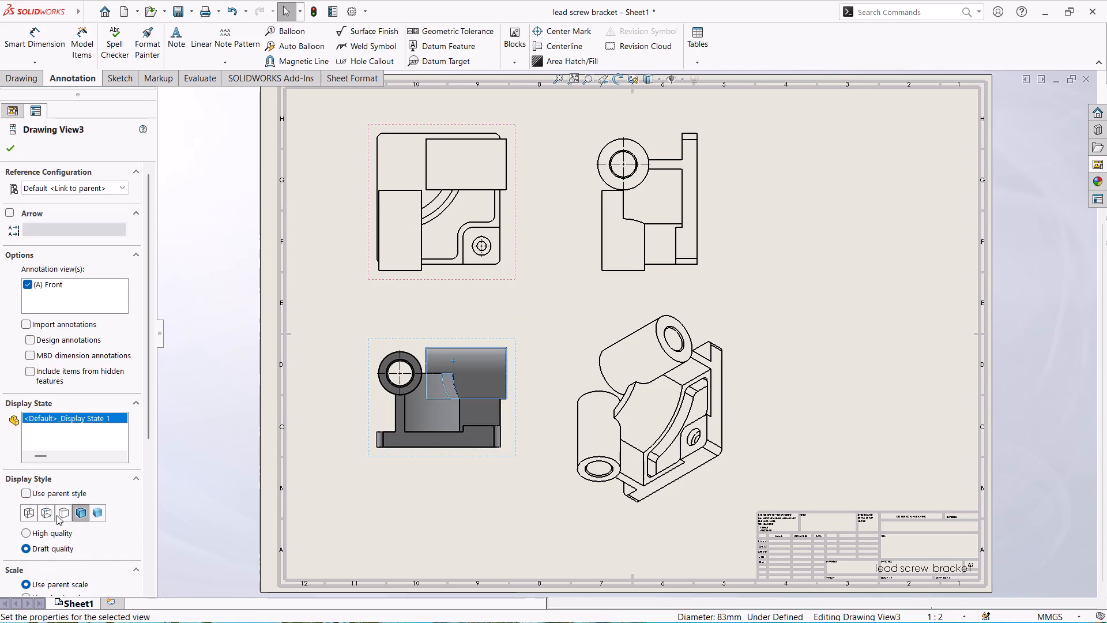
left_click(59, 515)
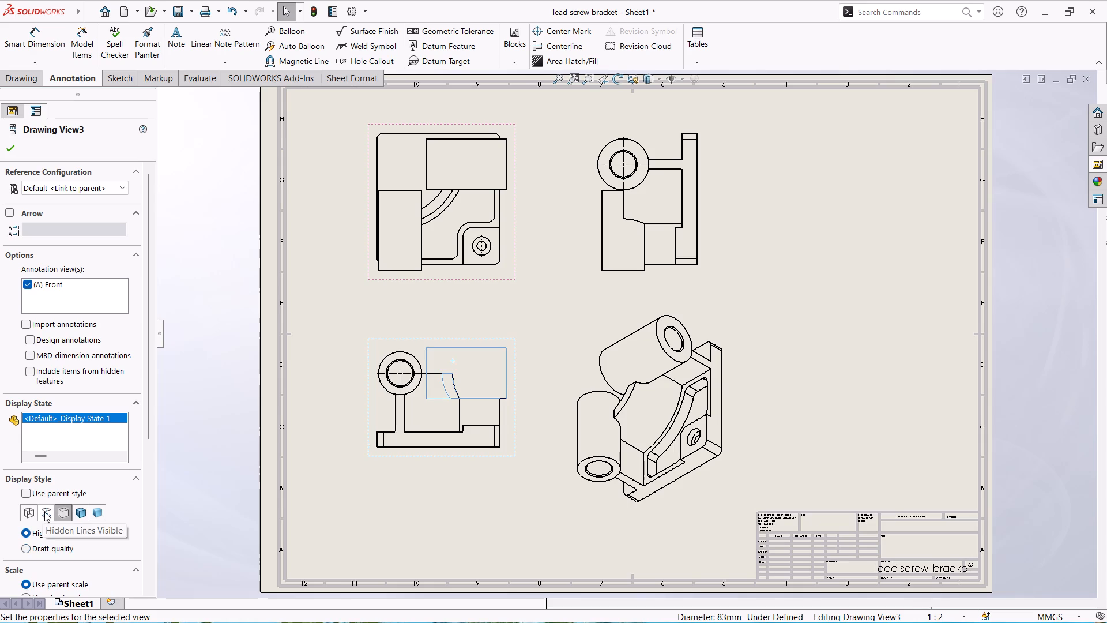
left_click(44, 512)
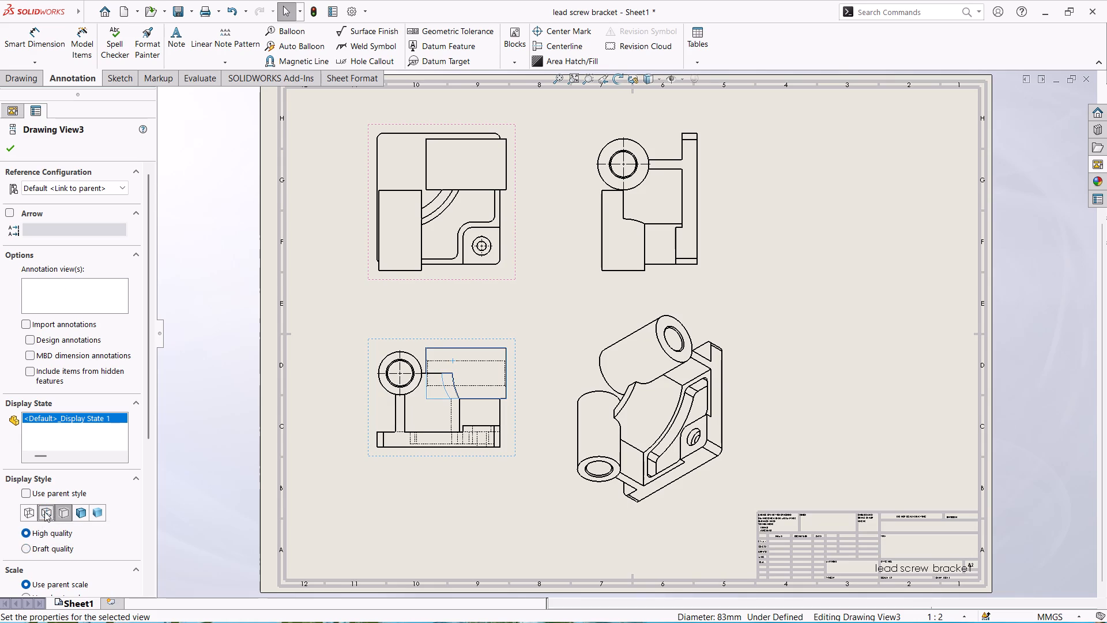
Set the isometric view's display style to Shaded With Edges at high quality.
left_click(642, 418)
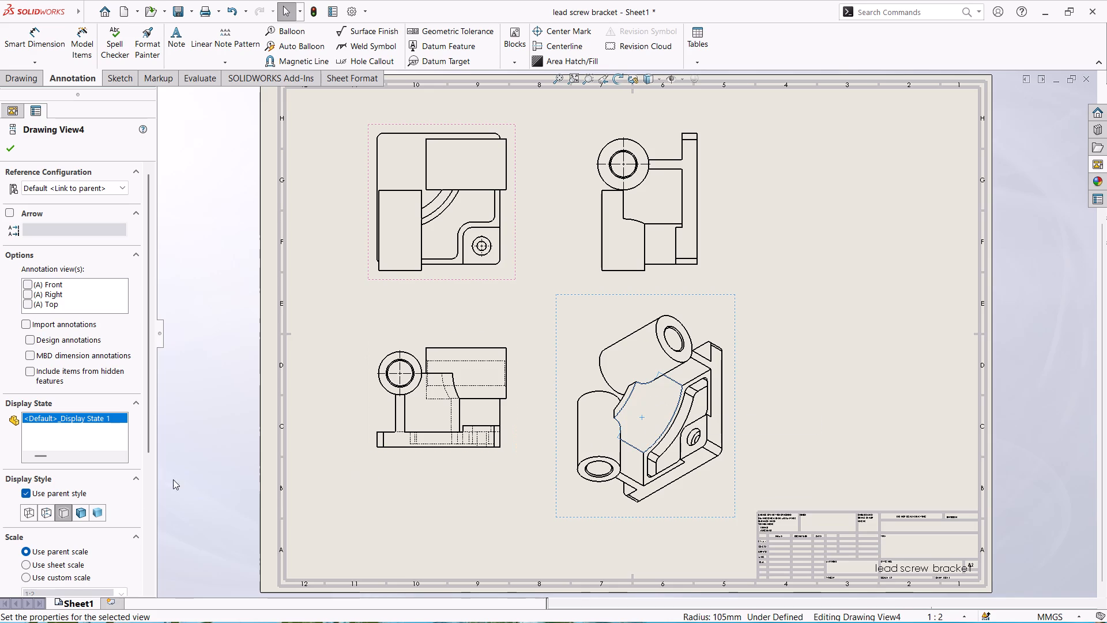
left_click(80, 508)
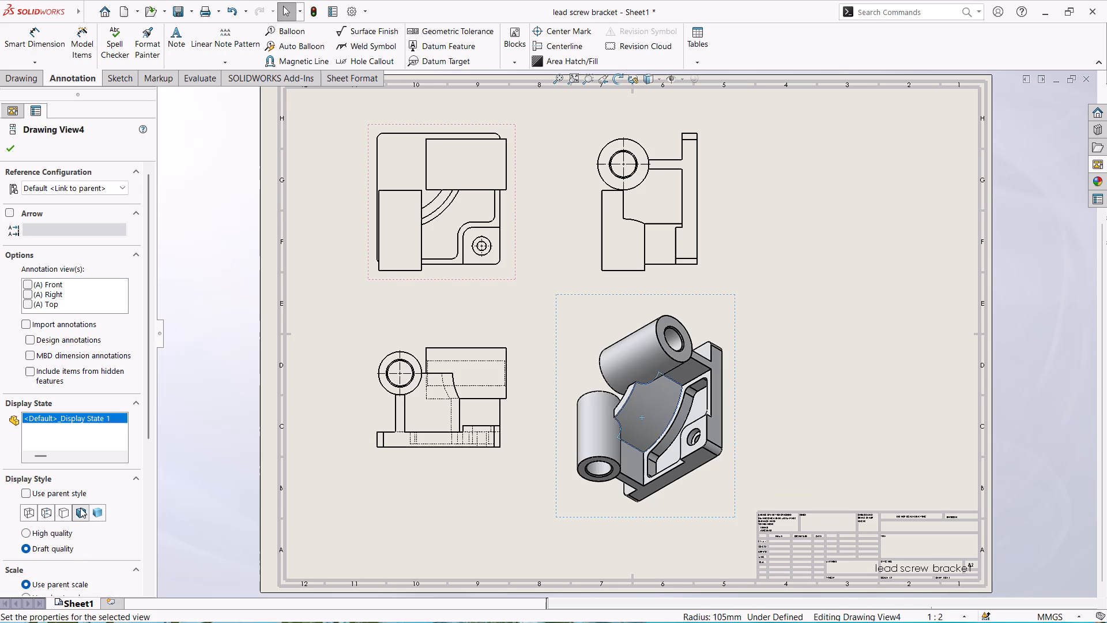
scroll(80, 508, "down", 2)
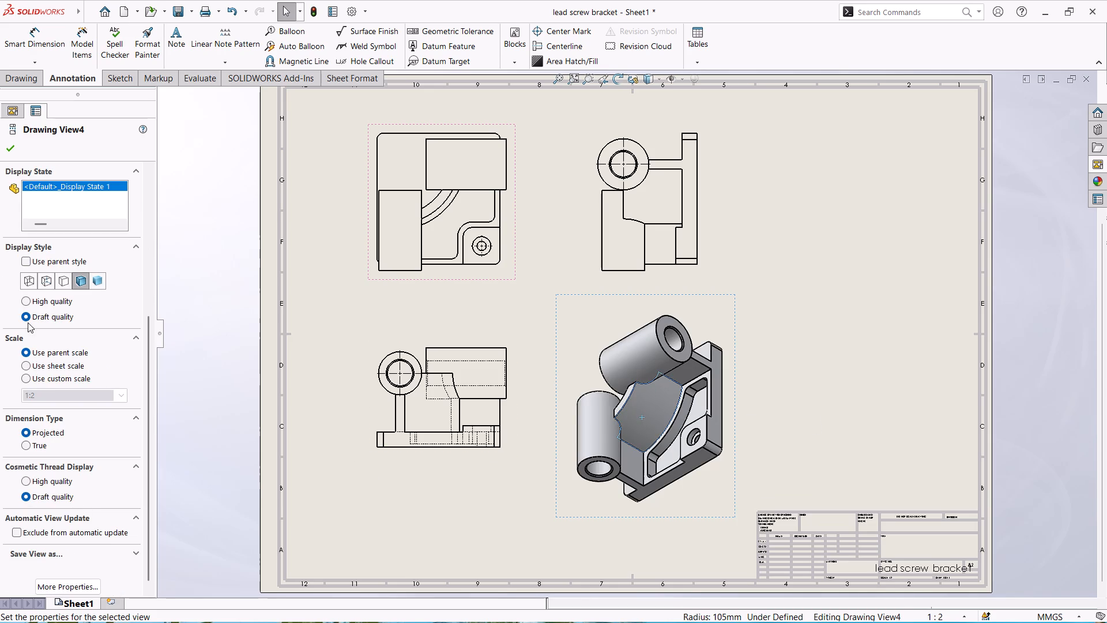
left_click(24, 298)
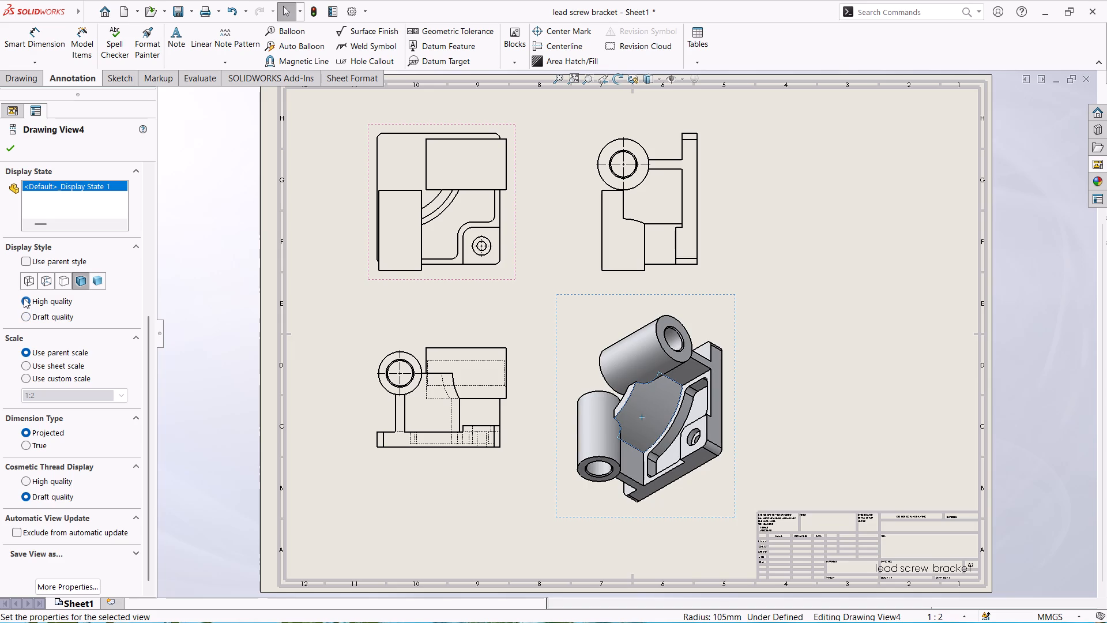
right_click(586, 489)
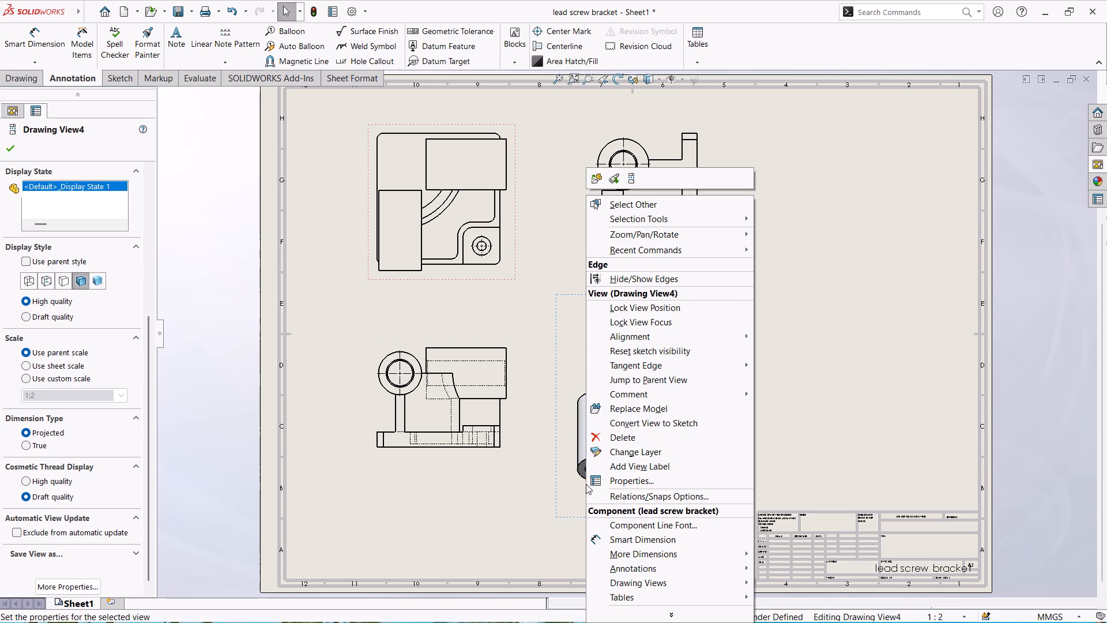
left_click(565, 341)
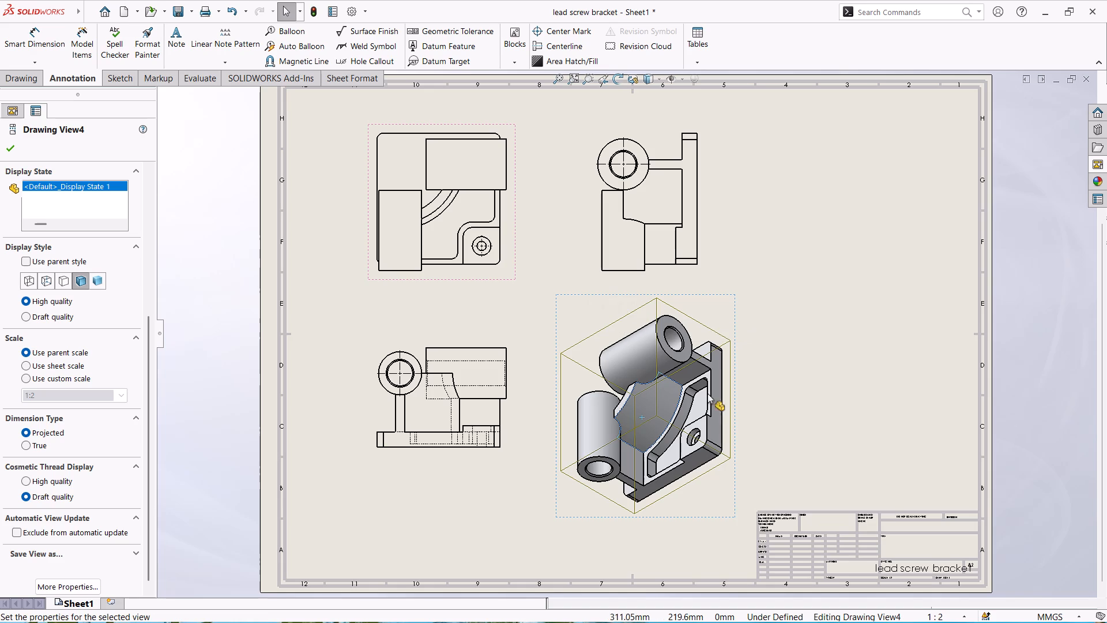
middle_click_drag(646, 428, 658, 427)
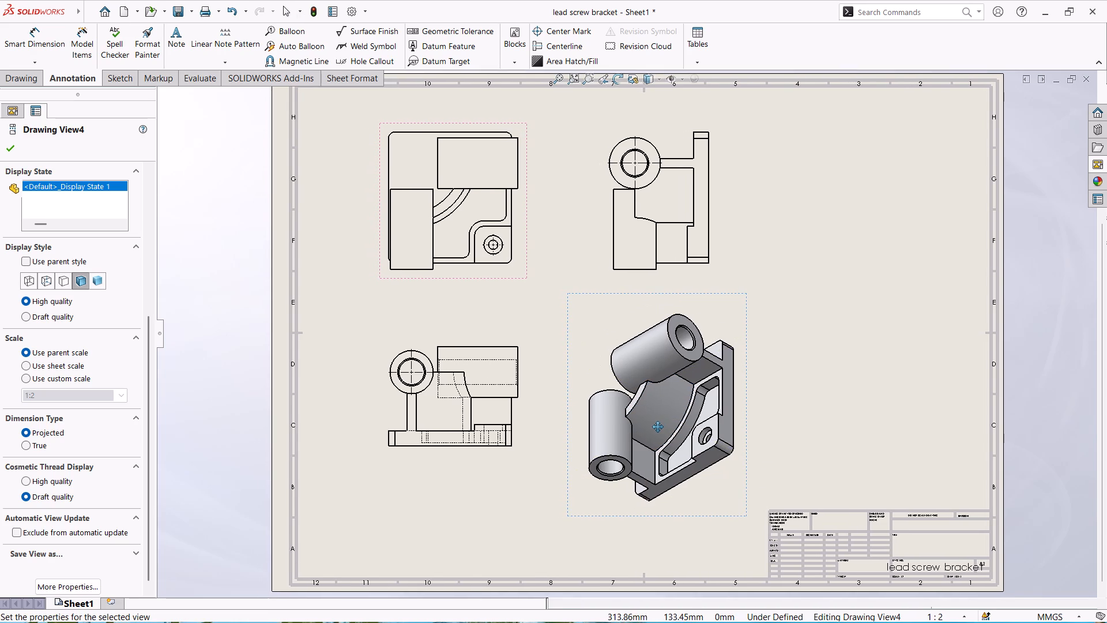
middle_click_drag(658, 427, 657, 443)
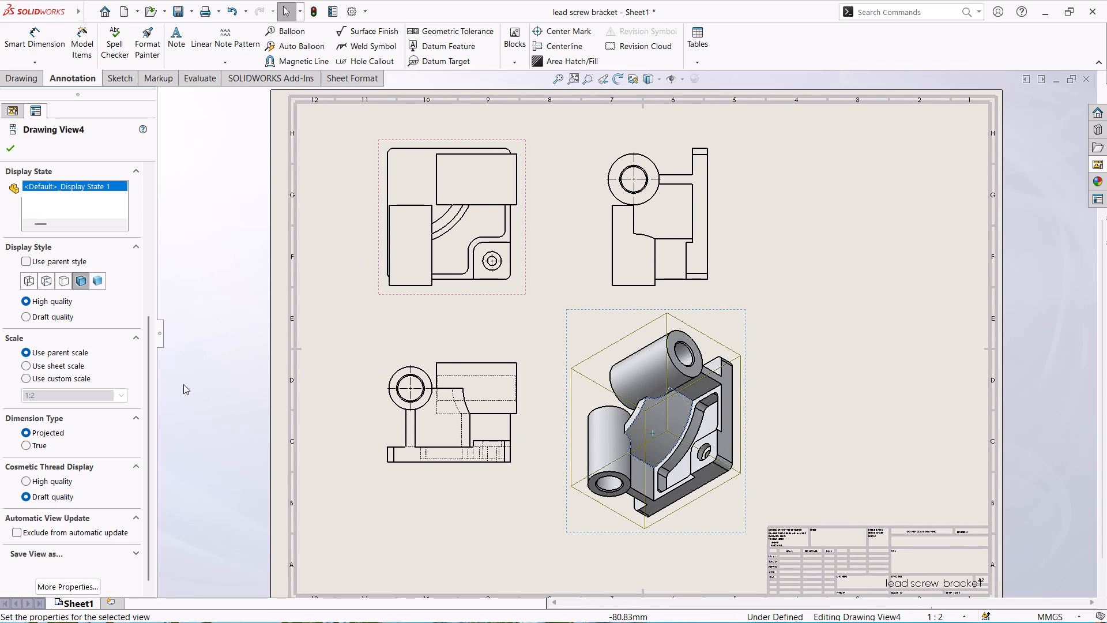
Import the model's design annotations into the front view.
scroll(44, 261, "up", 2)
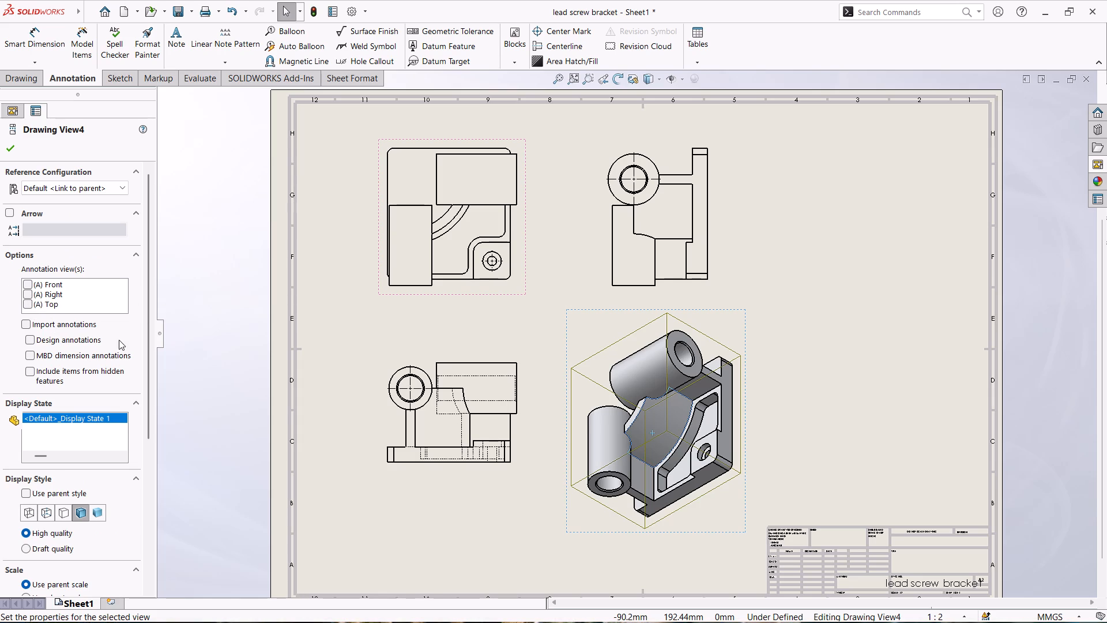
left_click(441, 414)
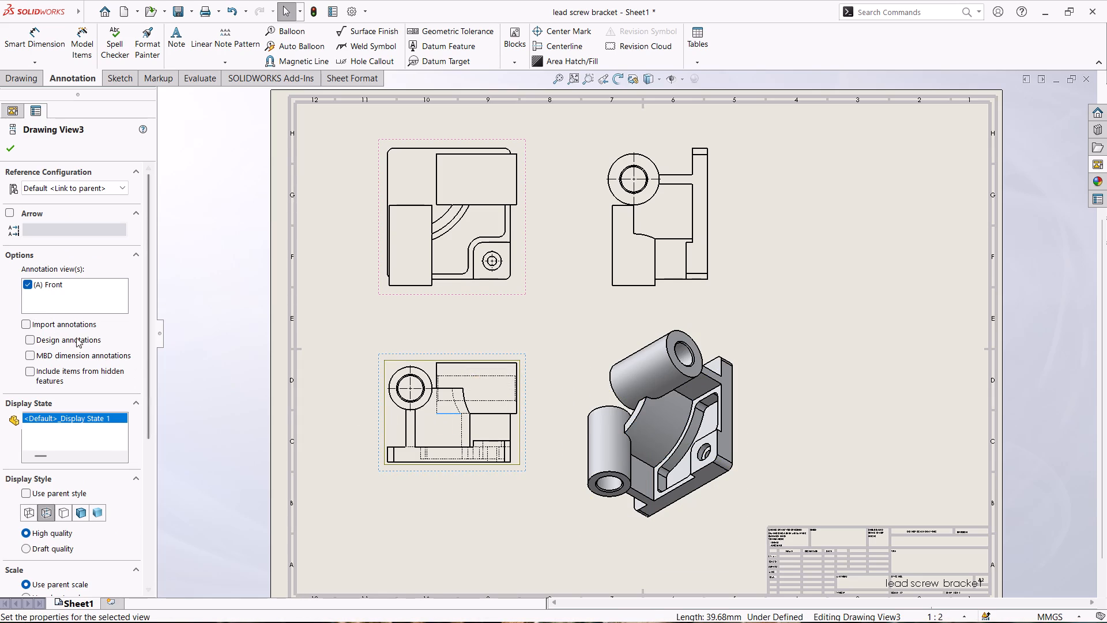
left_click(23, 323)
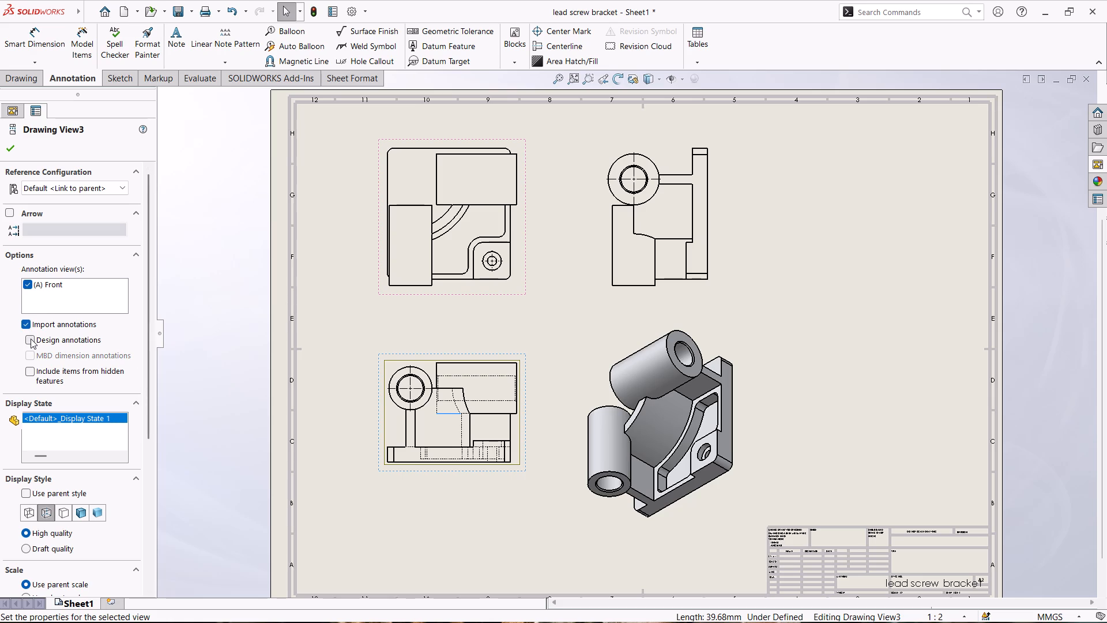
left_click(28, 326)
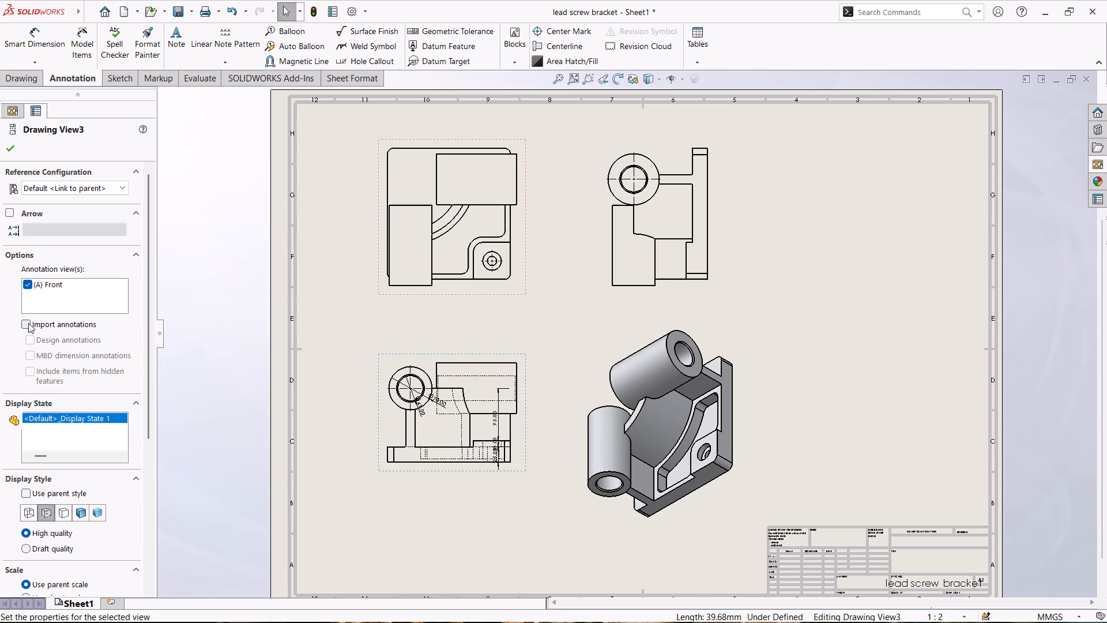
left_click(28, 323)
left_click(29, 339)
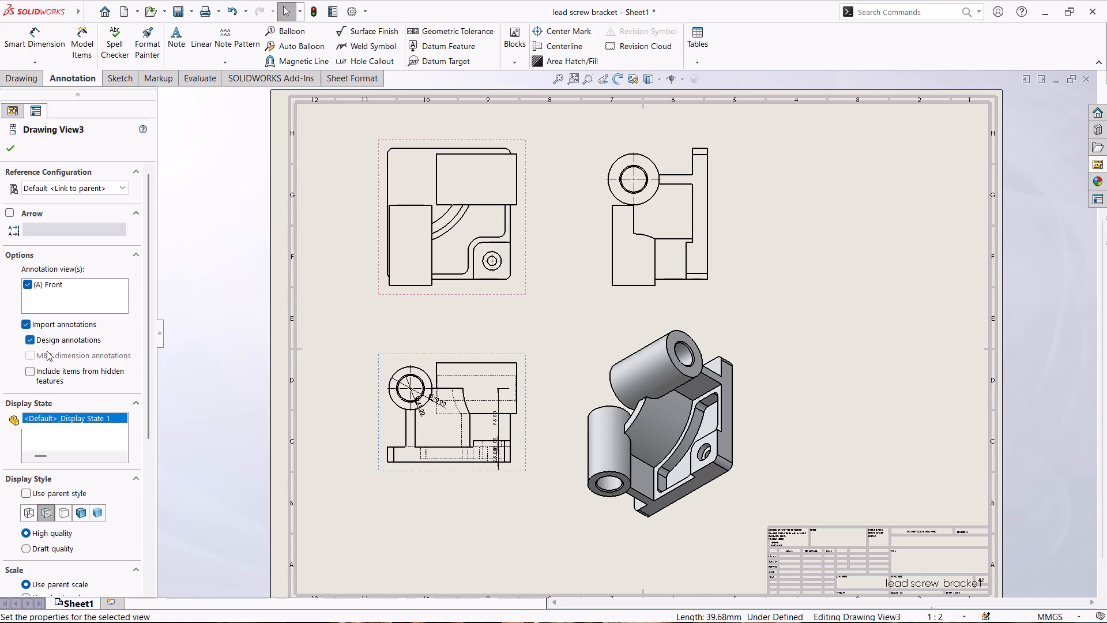
scroll(76, 373, "down", 2)
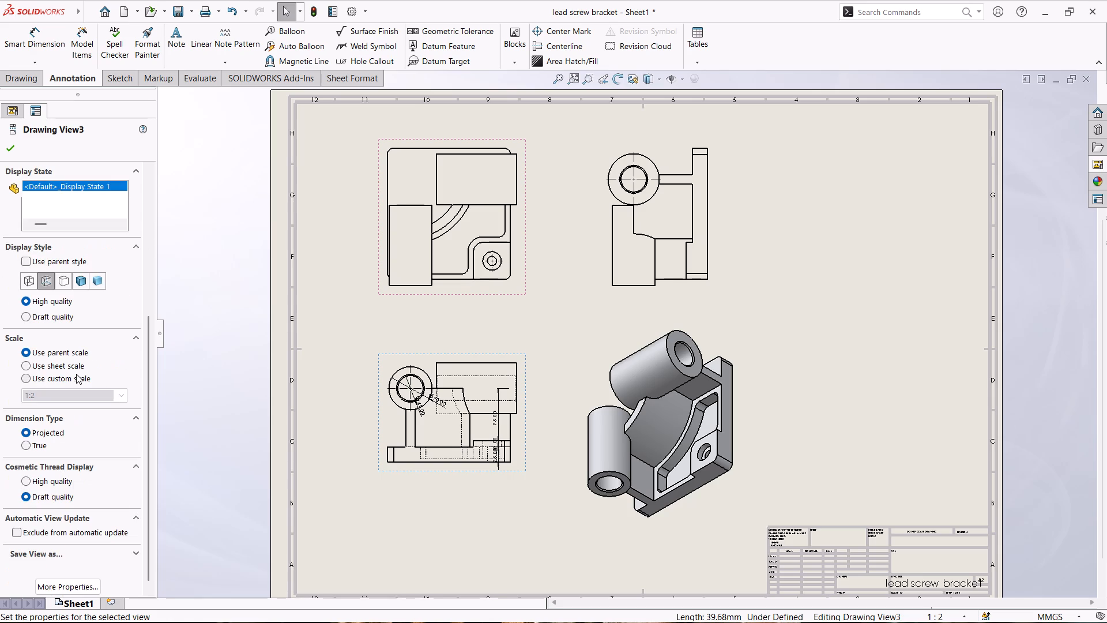
scroll(76, 374, "up", 1)
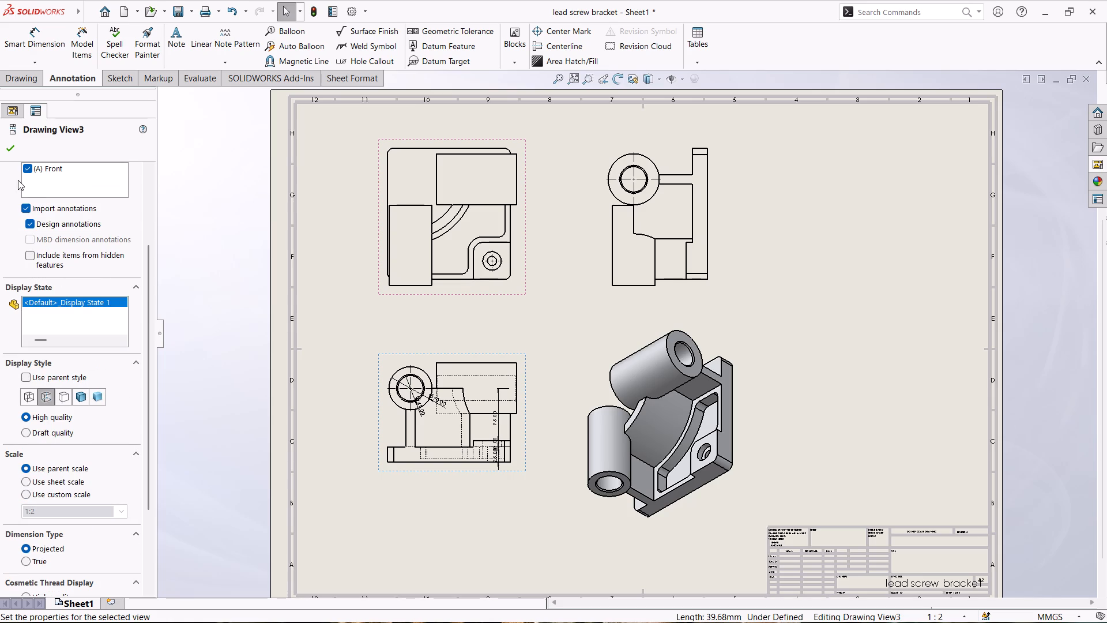
left_click(12, 152)
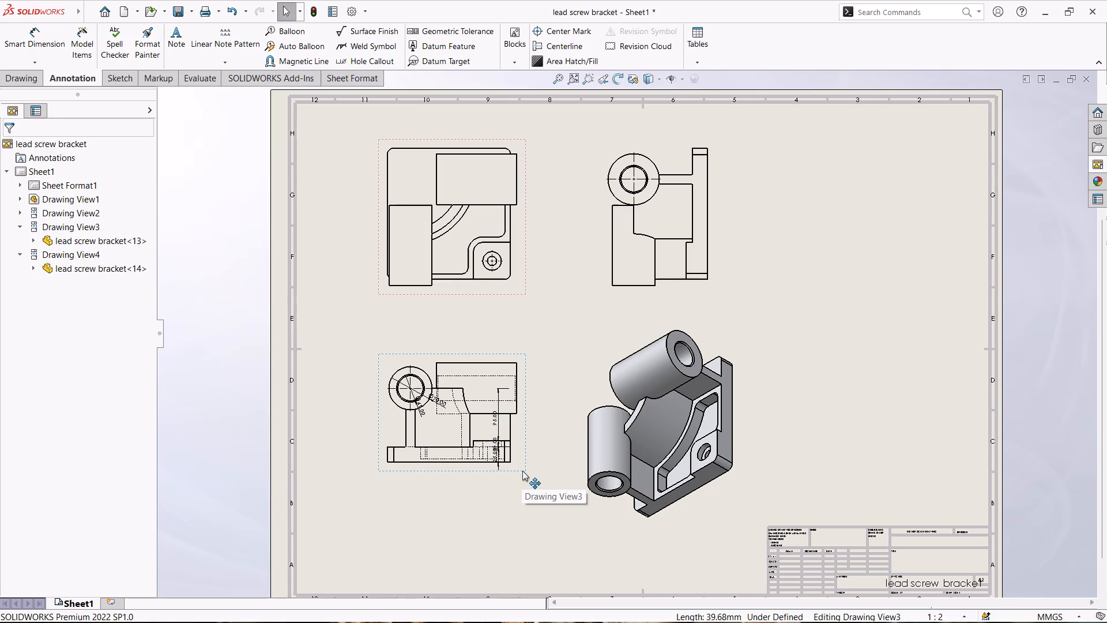
Reposition the front view vertically beneath the top view.
left_click_drag(524, 470, 530, 481)
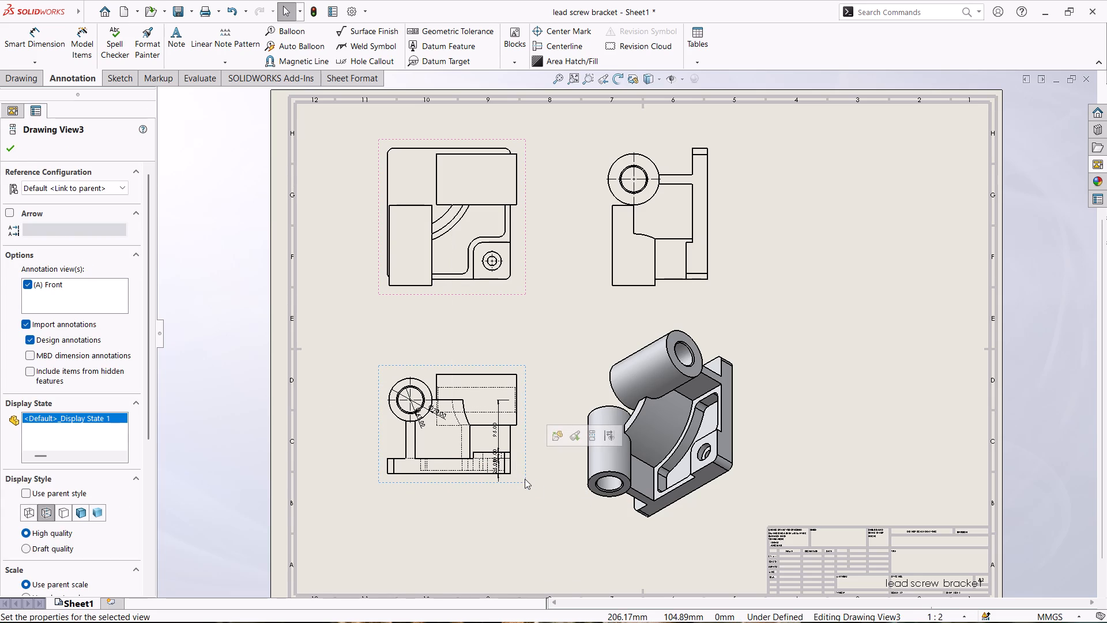
left_click(381, 363)
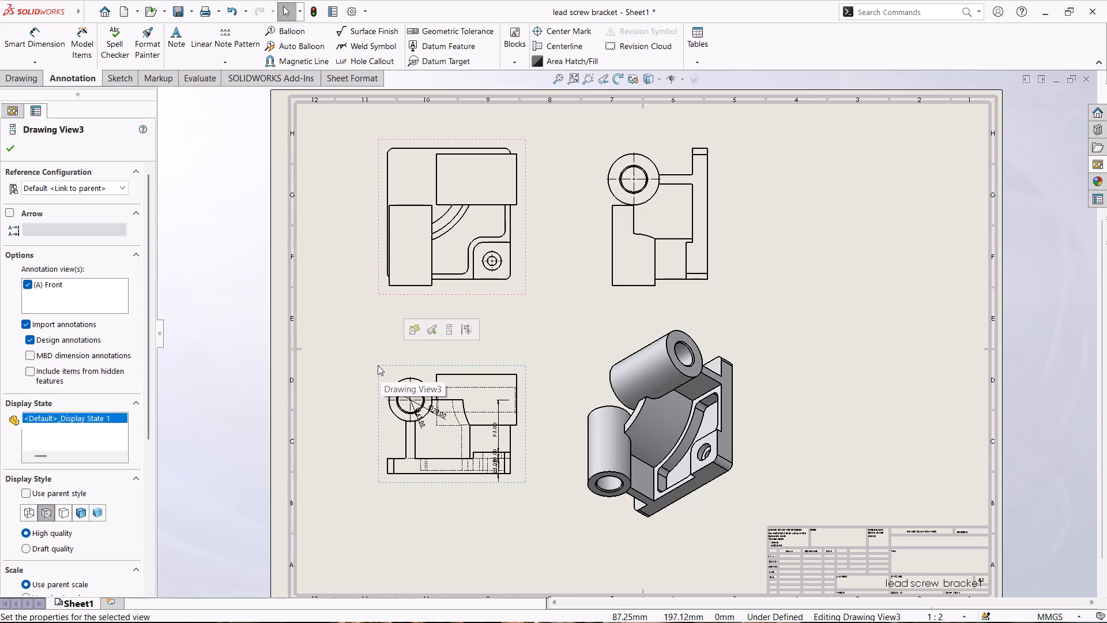
left_click_drag(378, 373, 349, 377)
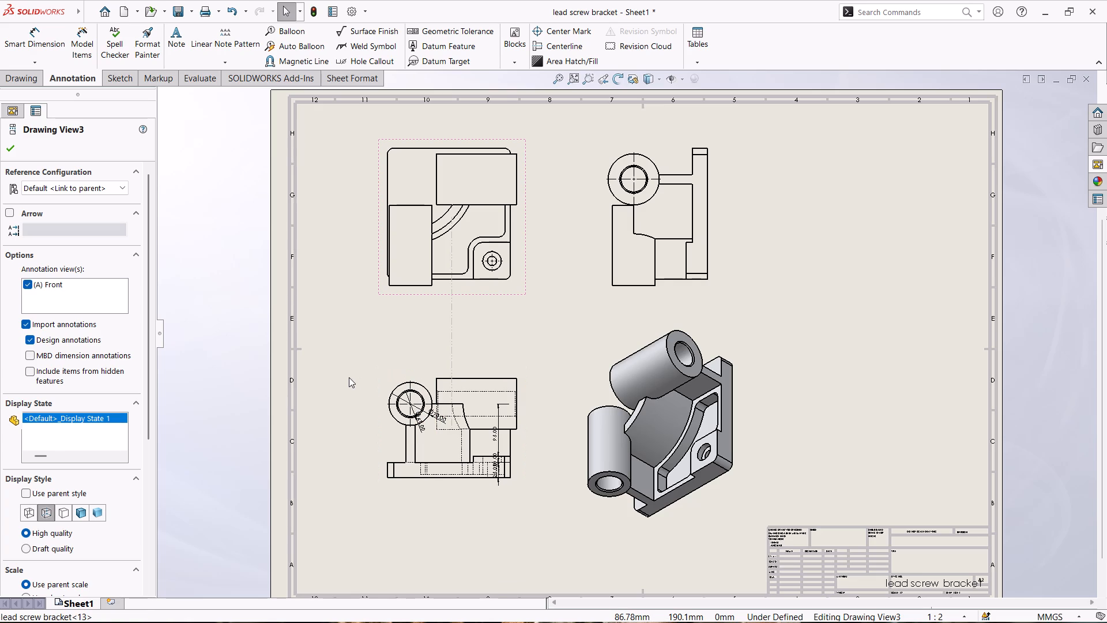
left_click_drag(349, 377, 343, 363)
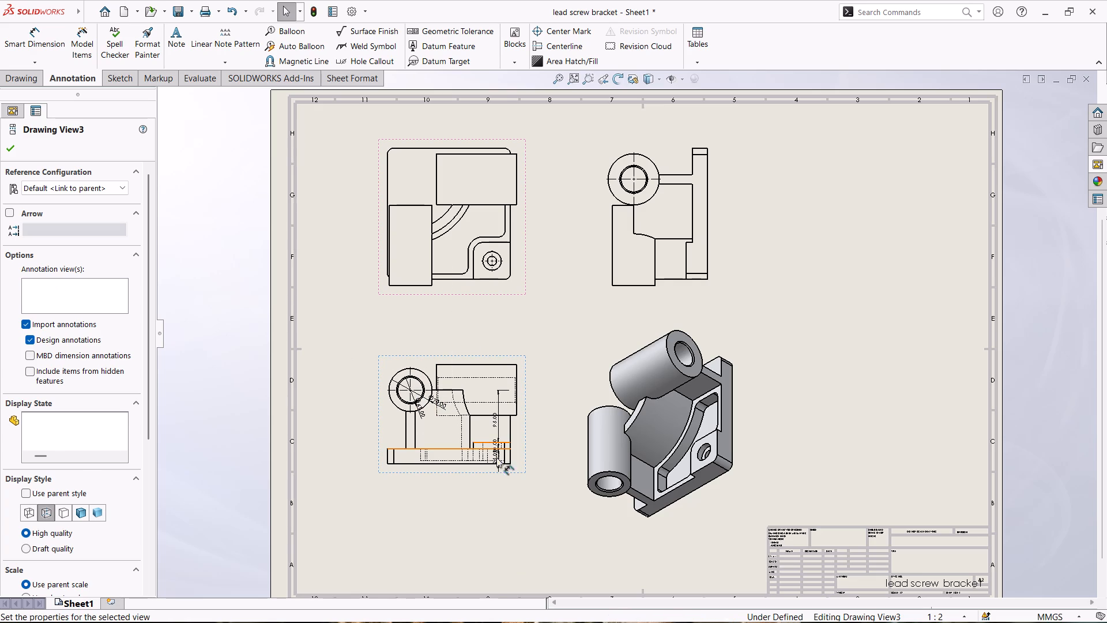
scroll(495, 429, "down", 1)
scroll(494, 428, "up", 2)
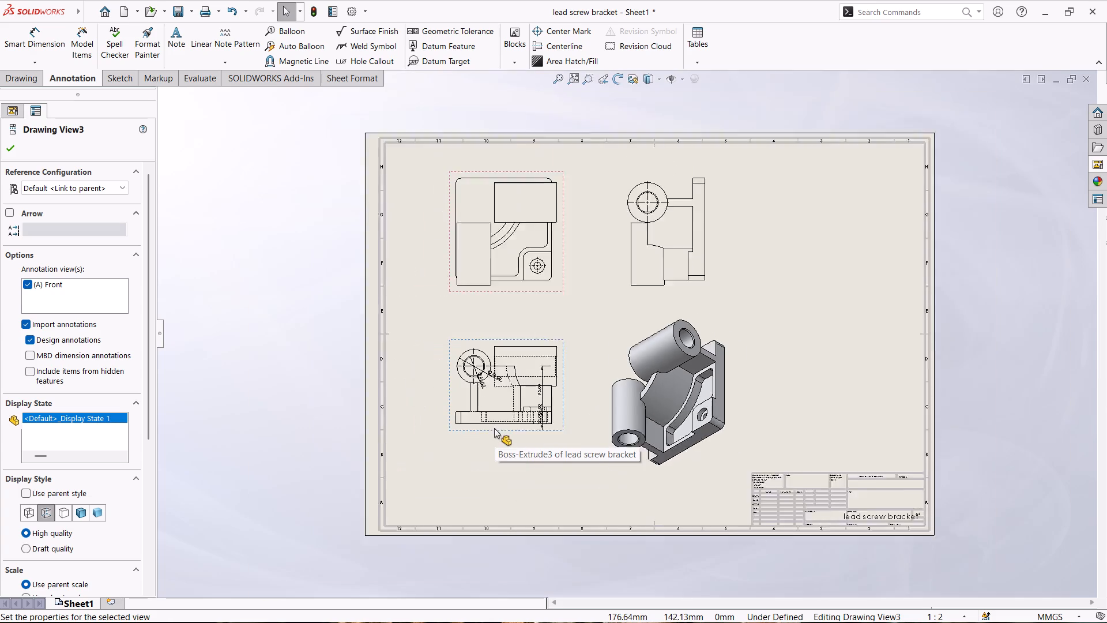
scroll(494, 428, "down", 5)
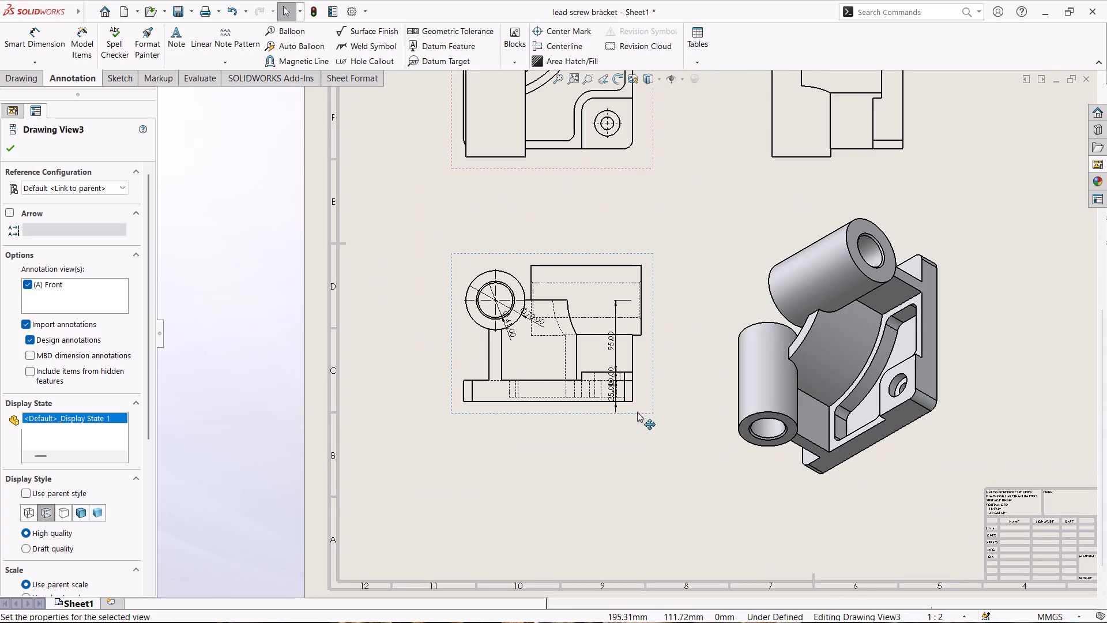
left_click_drag(653, 415, 654, 431)
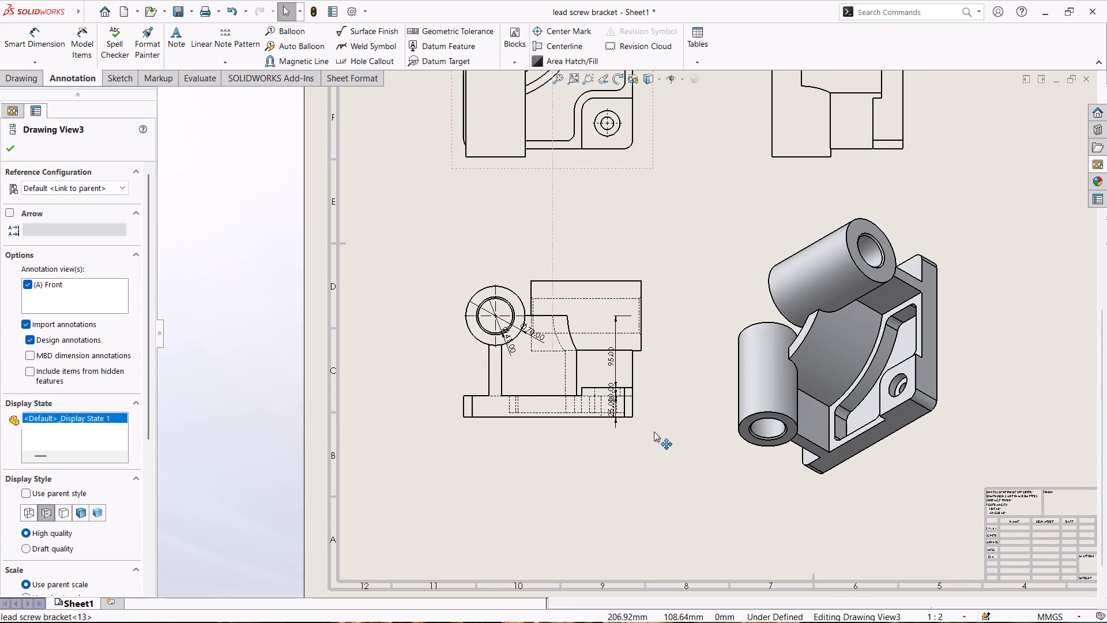
left_click_drag(654, 431, 610, 406)
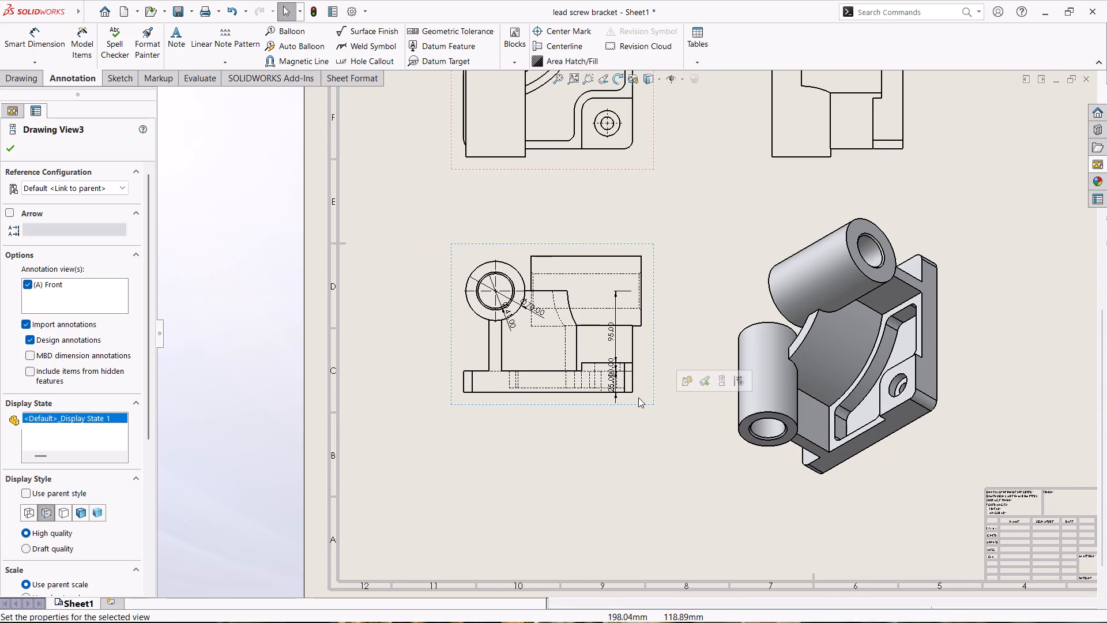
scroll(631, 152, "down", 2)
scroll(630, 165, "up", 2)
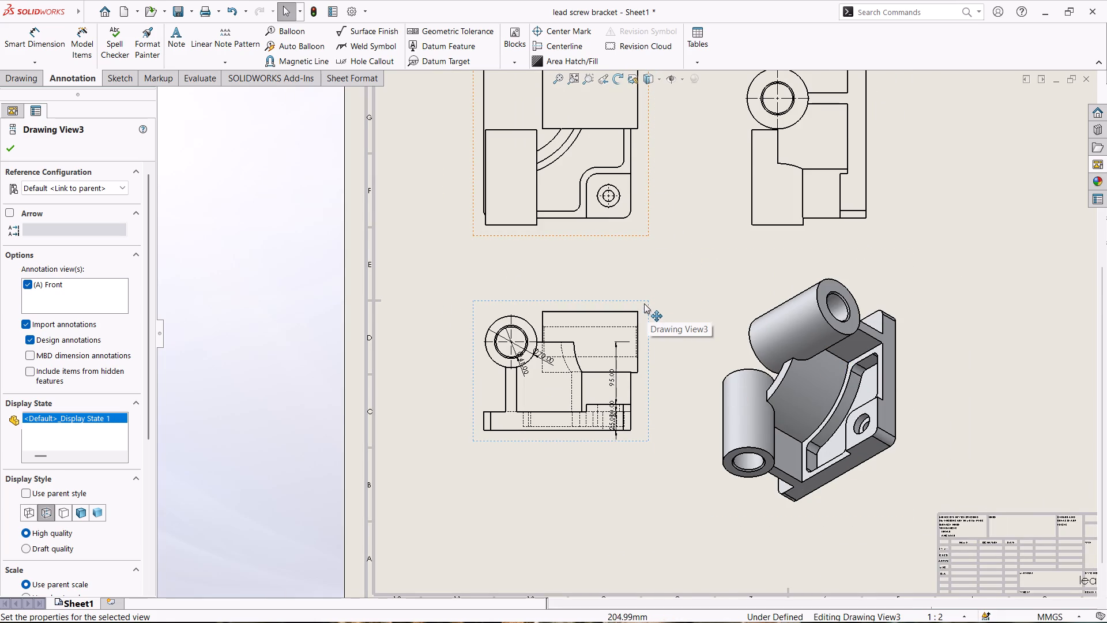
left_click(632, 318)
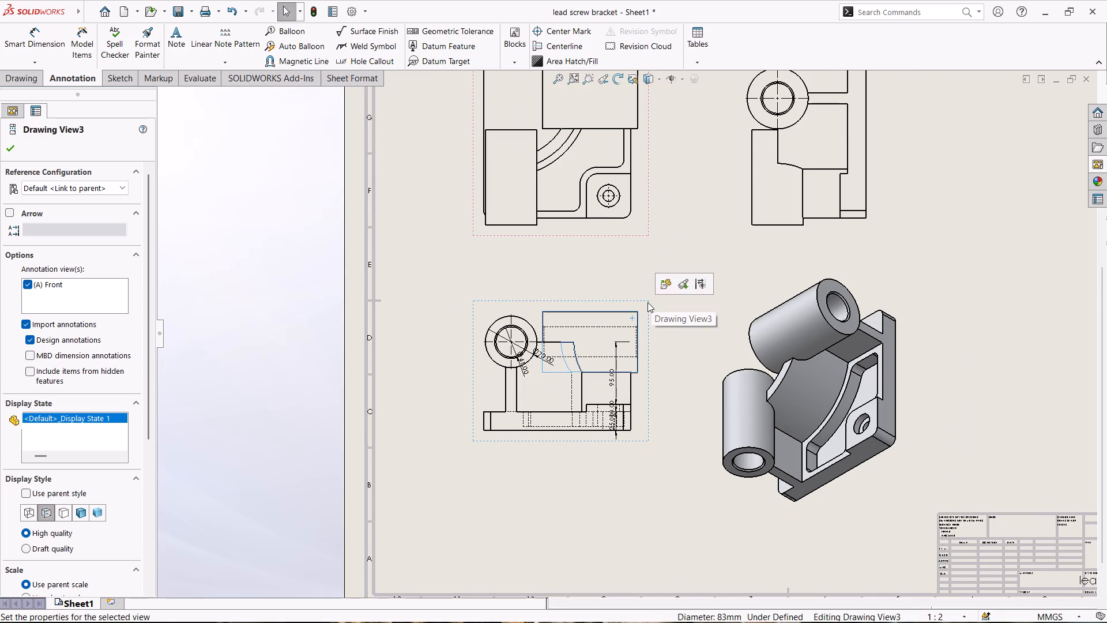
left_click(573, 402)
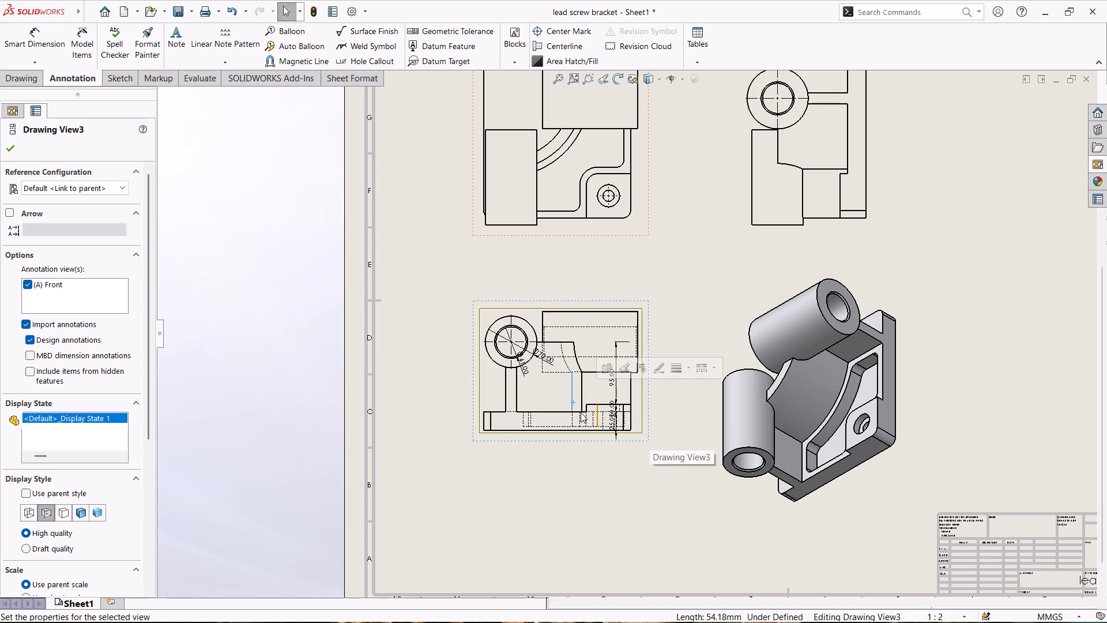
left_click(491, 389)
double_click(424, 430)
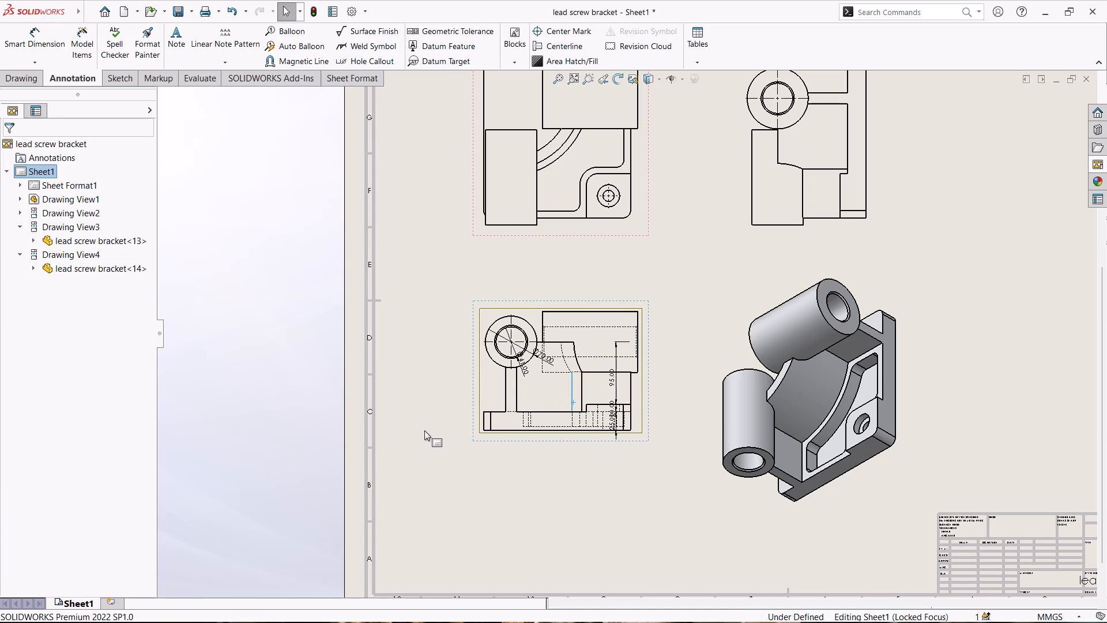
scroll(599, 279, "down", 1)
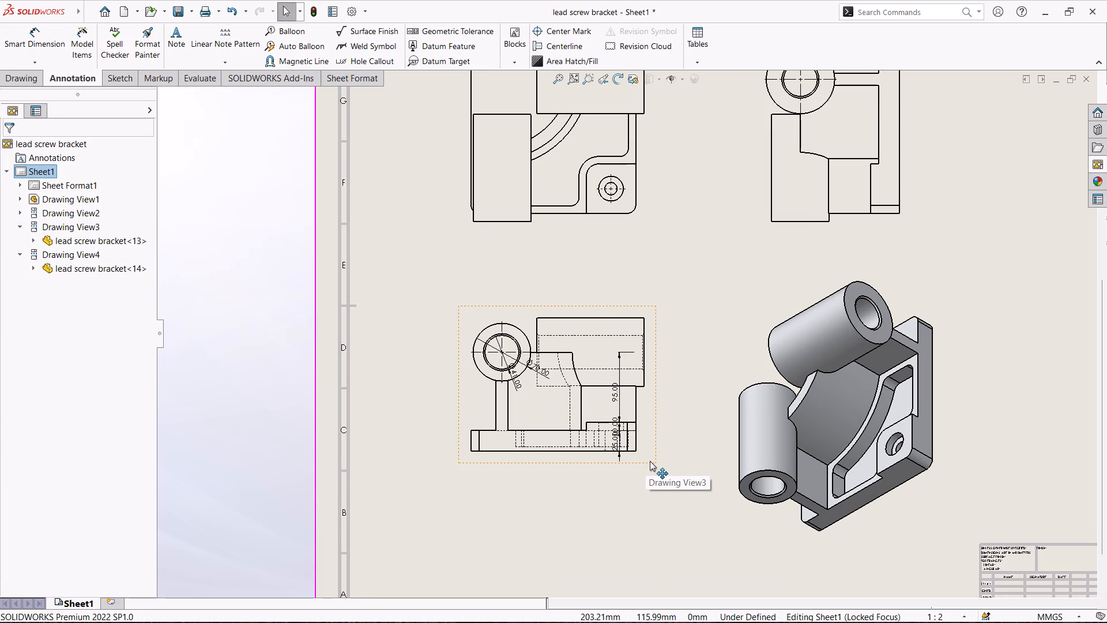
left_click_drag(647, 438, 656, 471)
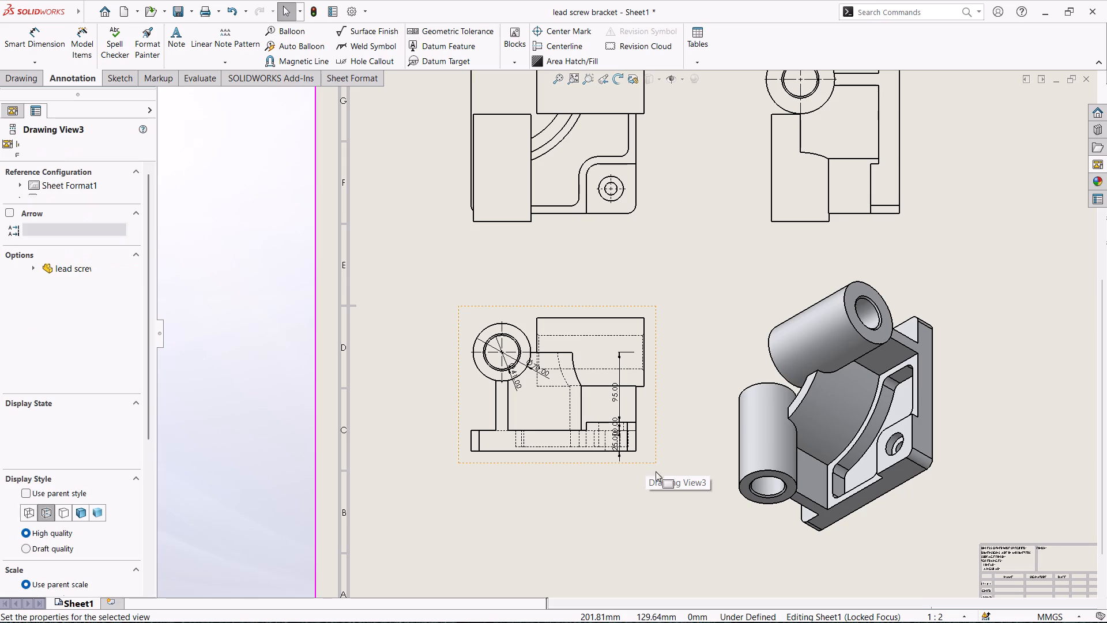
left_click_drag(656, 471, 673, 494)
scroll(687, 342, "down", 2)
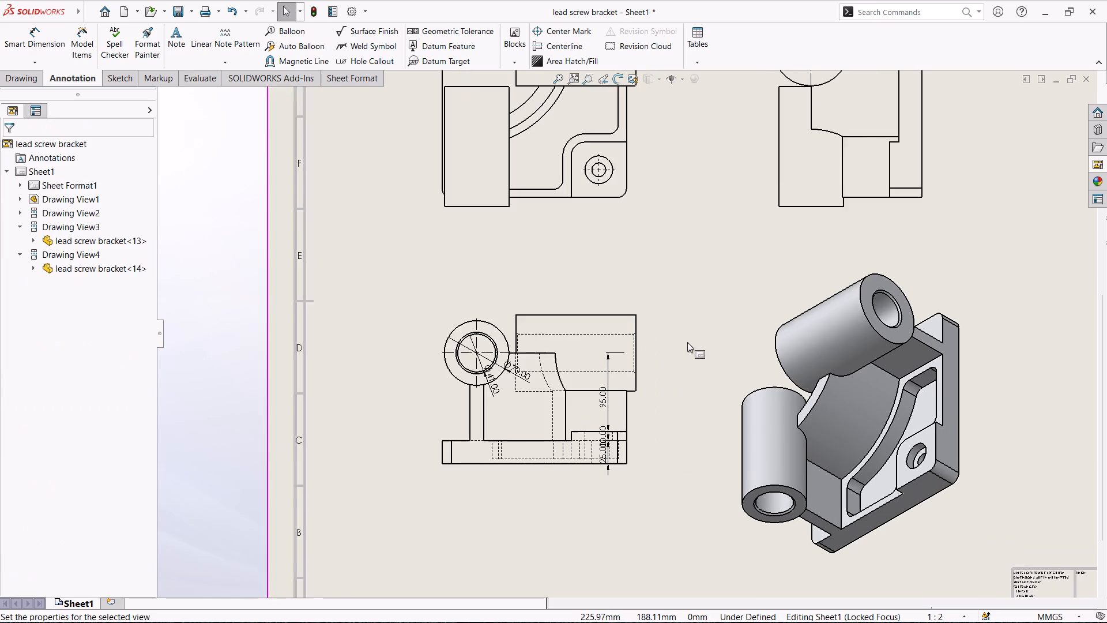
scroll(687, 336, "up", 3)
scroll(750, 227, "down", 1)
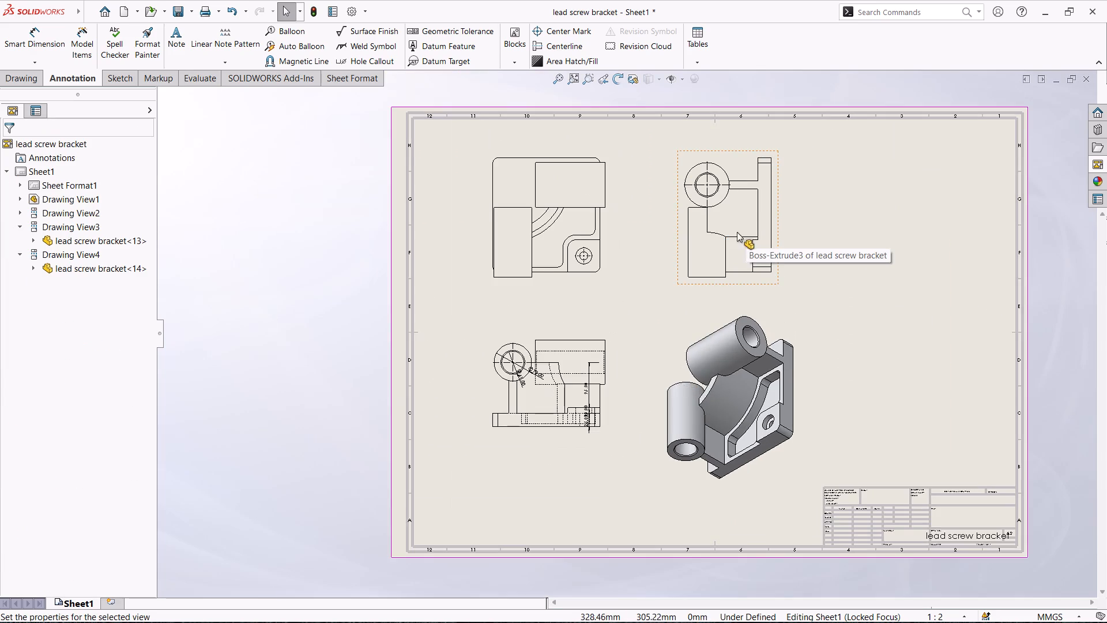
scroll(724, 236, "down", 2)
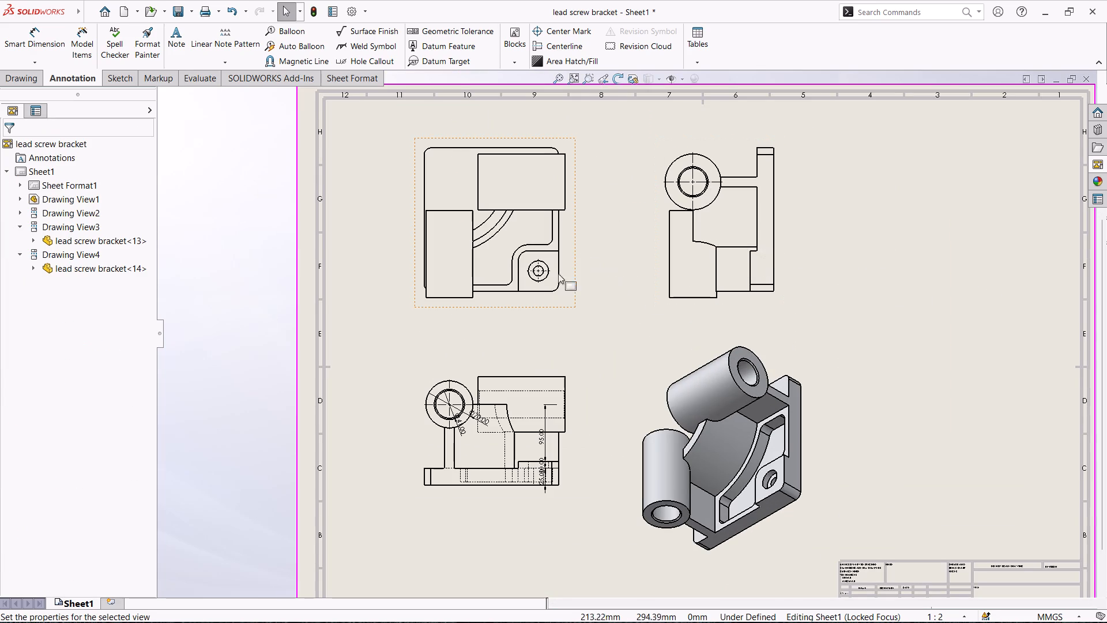
Import the model's design annotations into the top view.
left_click(547, 302)
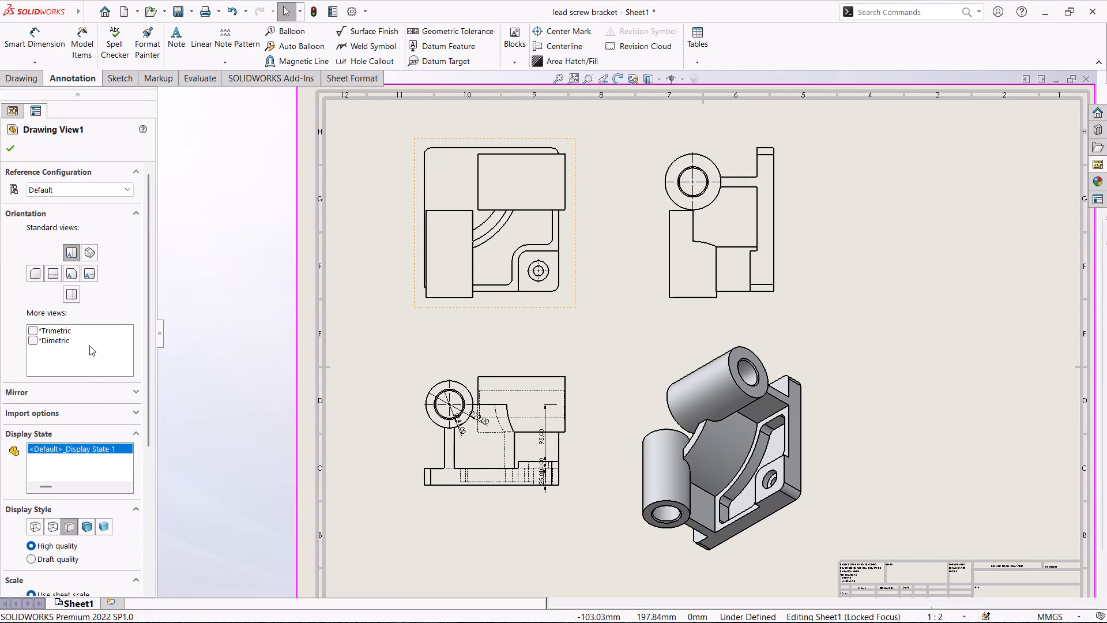
double_click(453, 186)
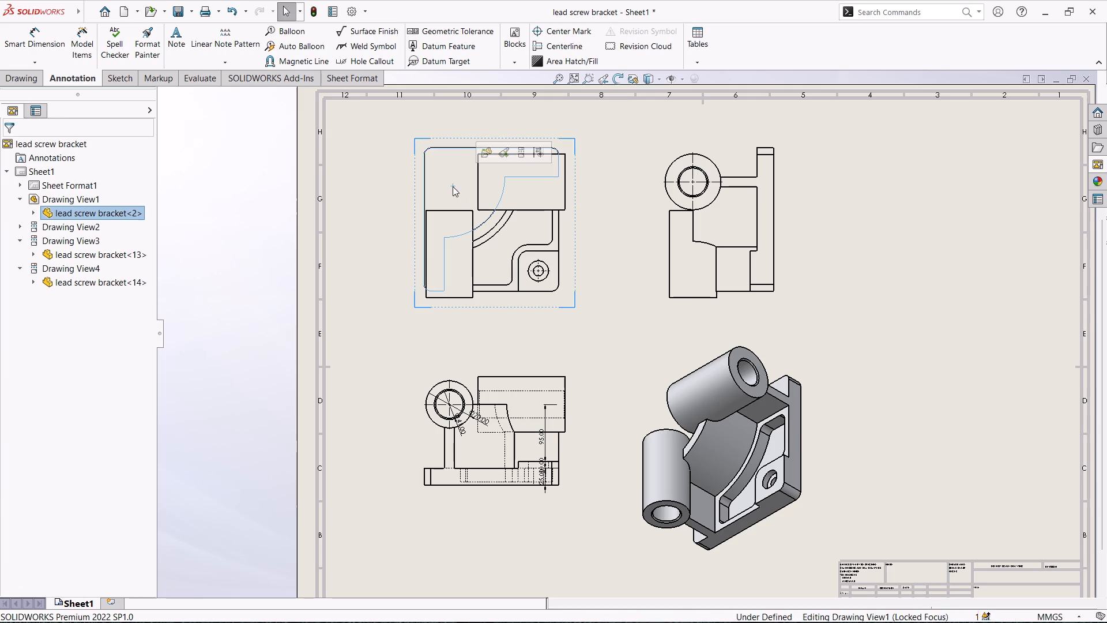
left_click(571, 262)
left_click(565, 264)
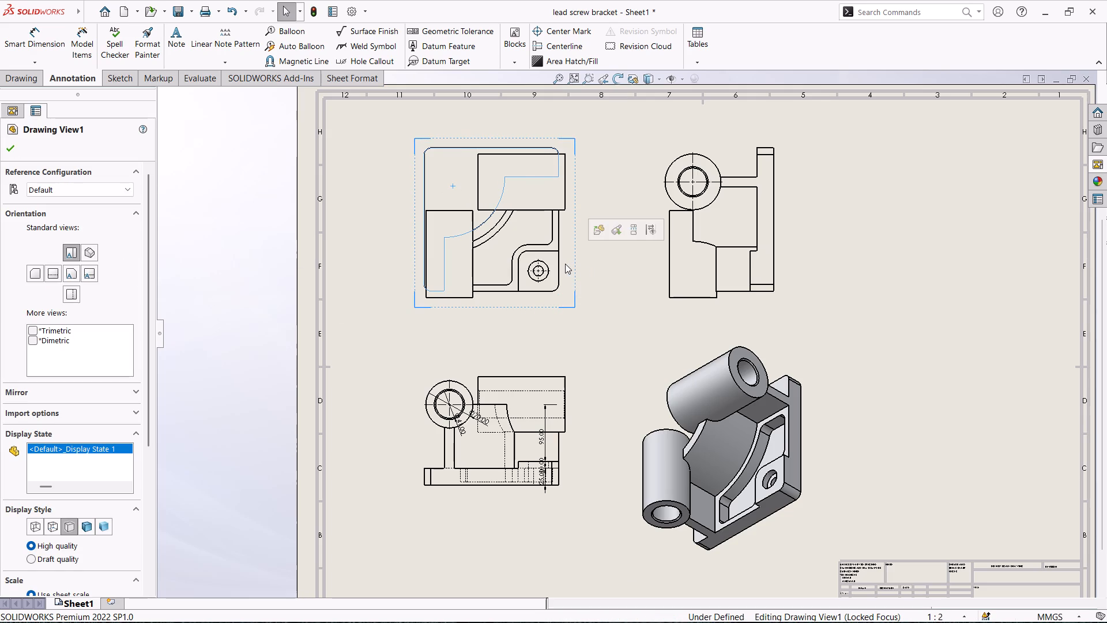
scroll(114, 383, "down", 1)
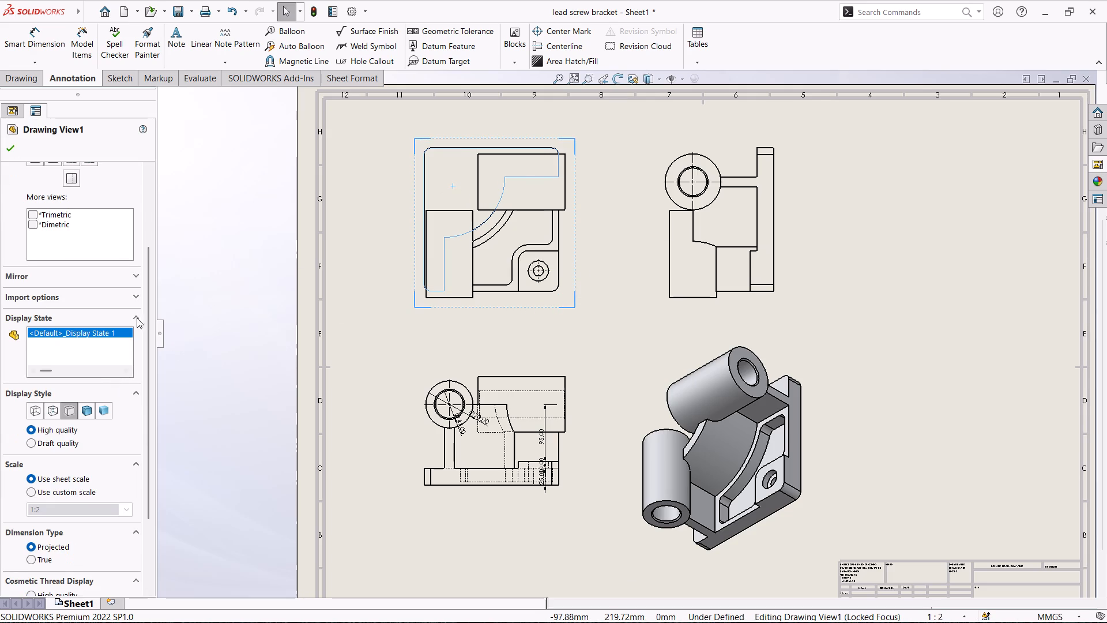
left_click(135, 296)
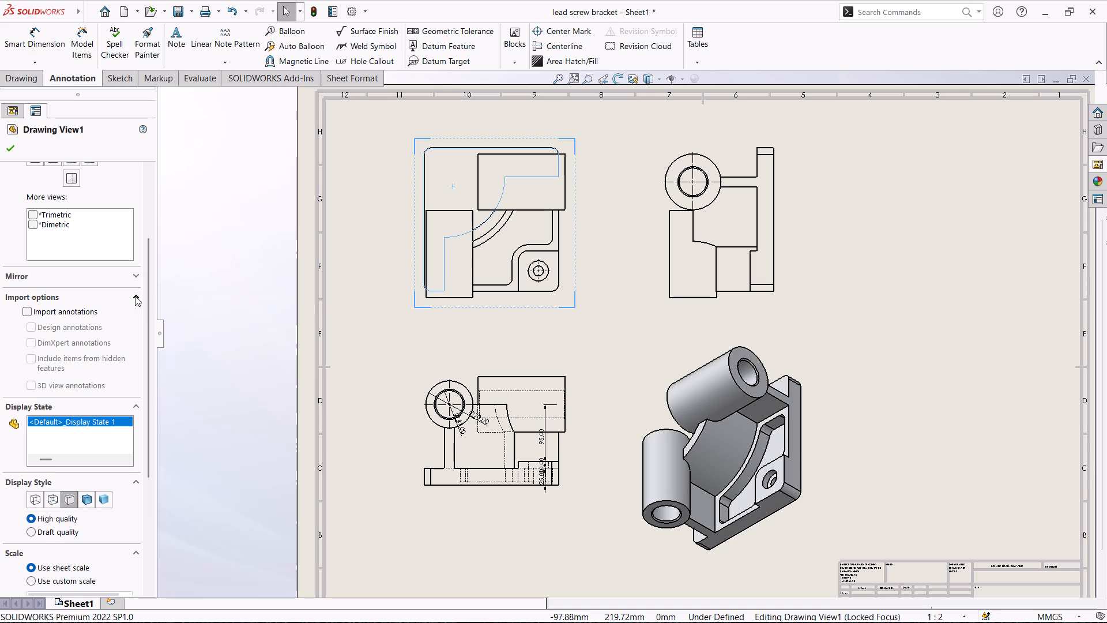
left_click(23, 309)
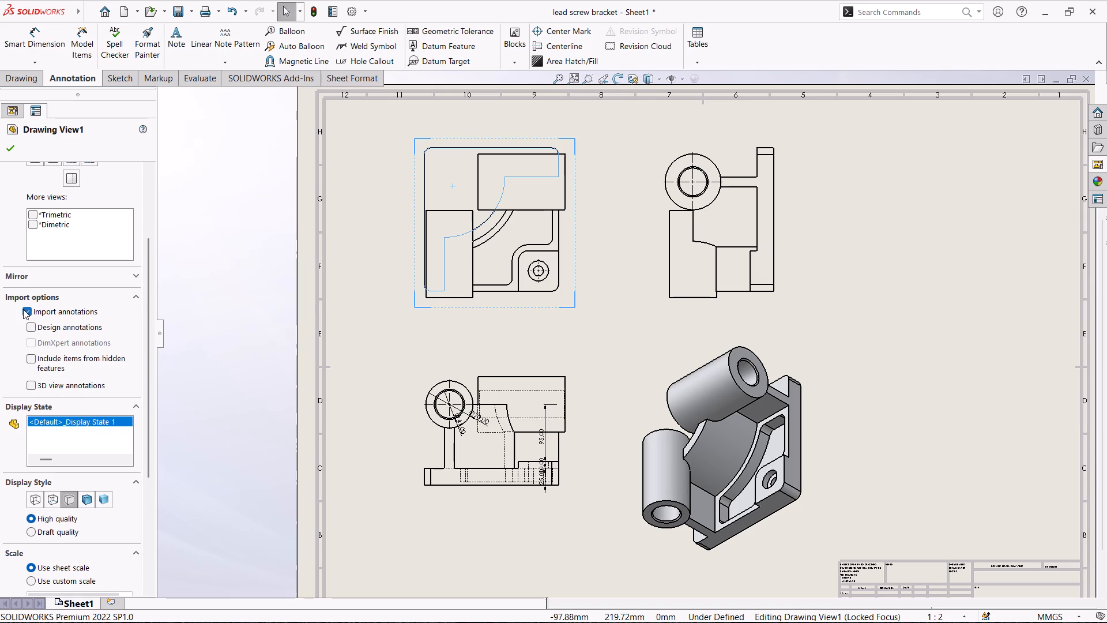
left_click(32, 328)
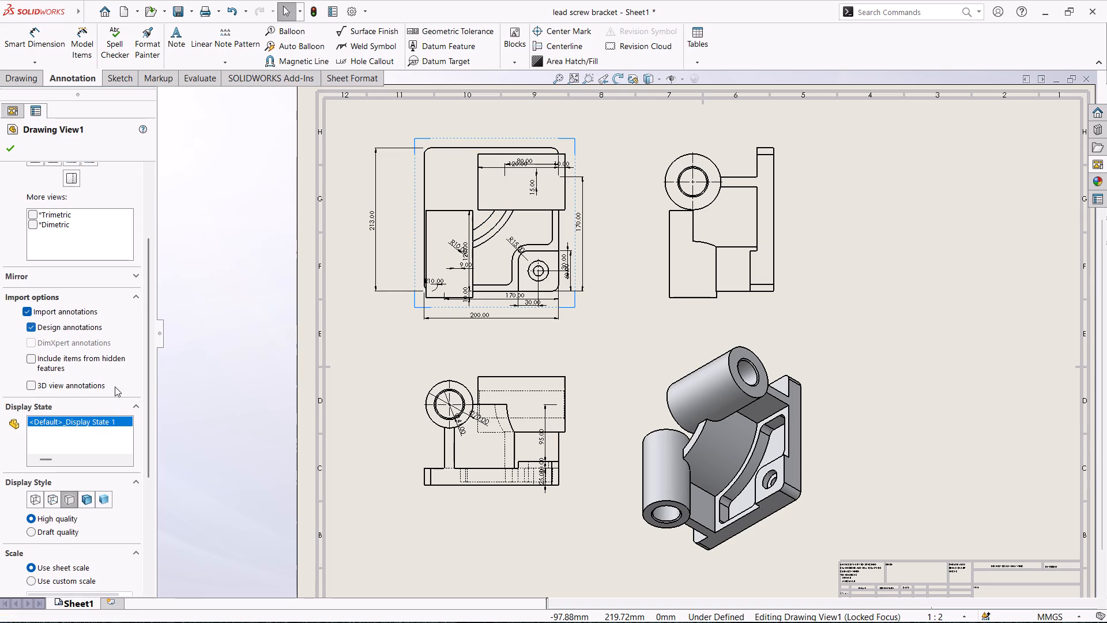
left_click(14, 150)
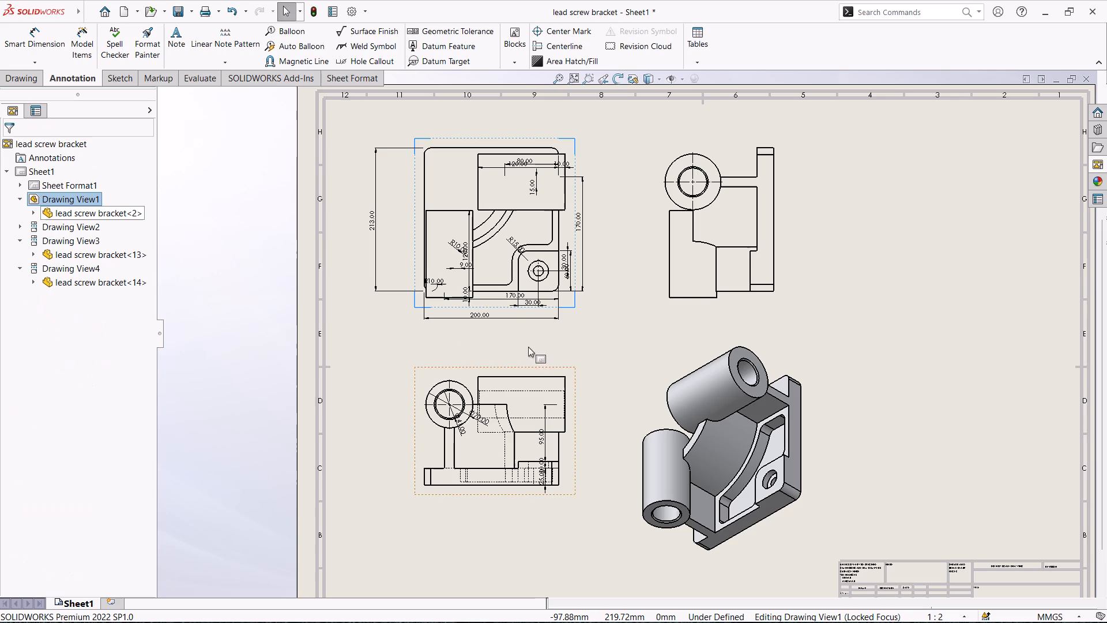
Import the model's design annotations into the right side view.
double_click(626, 322)
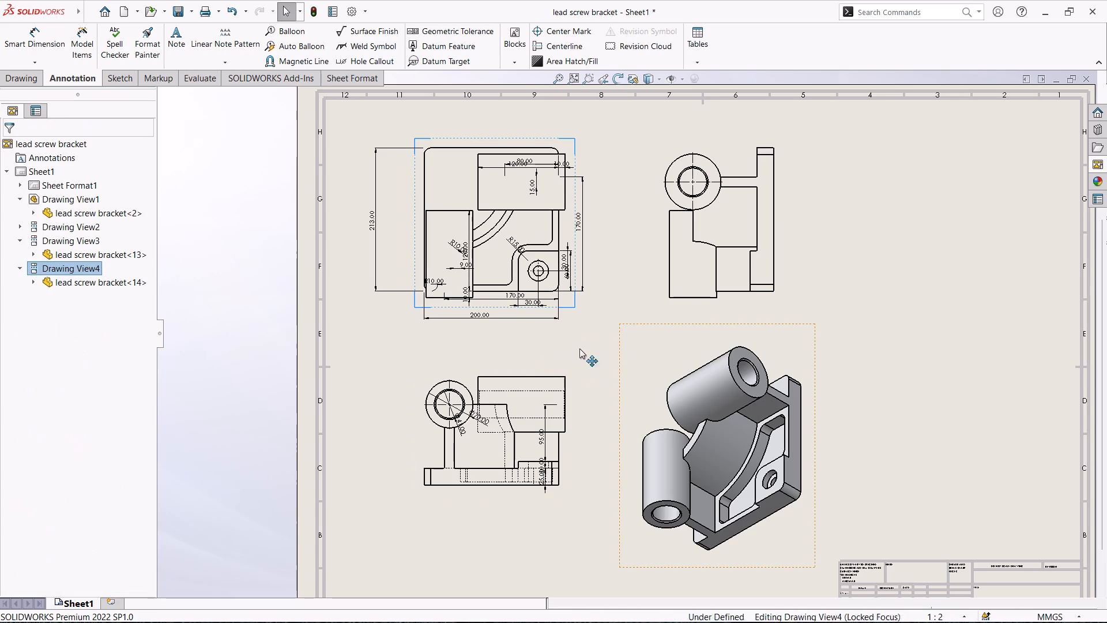
double_click(742, 266)
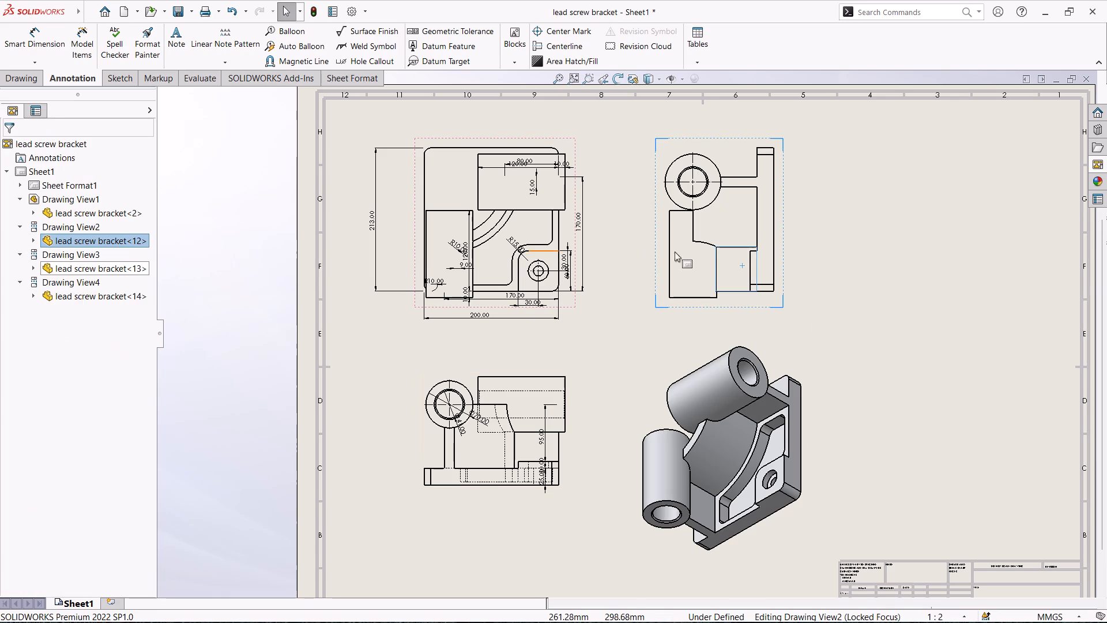
double_click(727, 238)
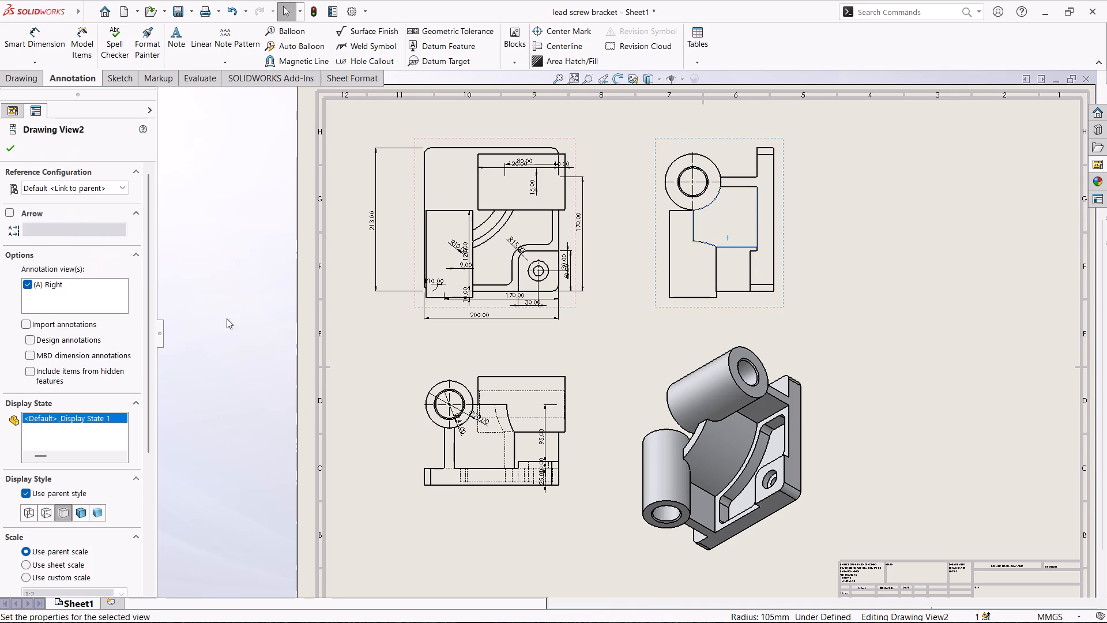
left_click(28, 322)
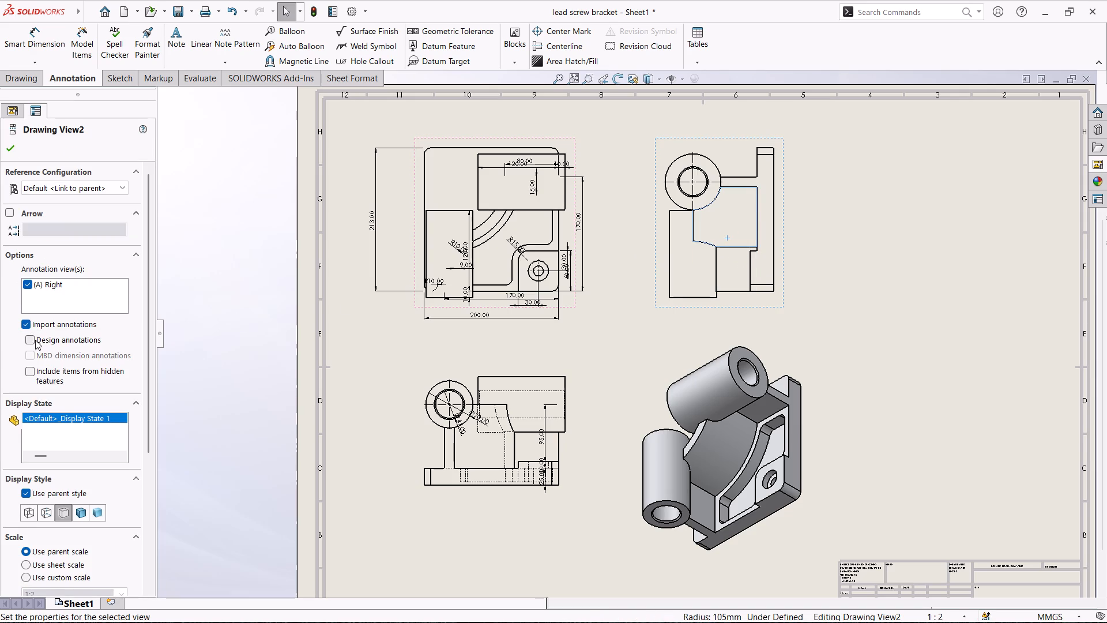
left_click(31, 339)
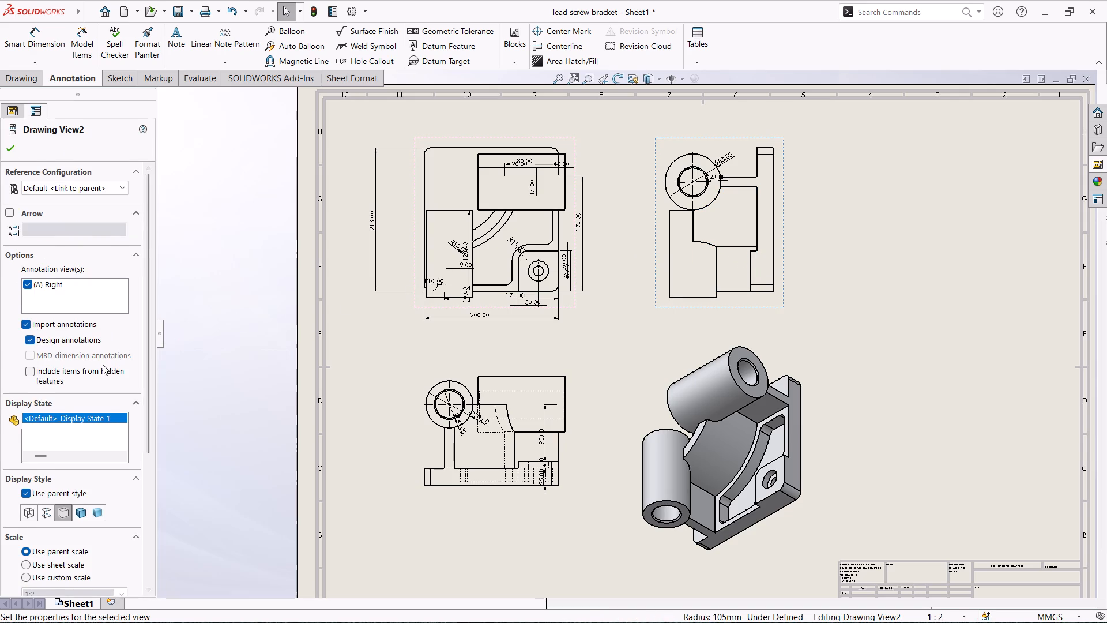
Set the right side view's cosmetic thread display to high quality.
scroll(103, 366, "down", 3)
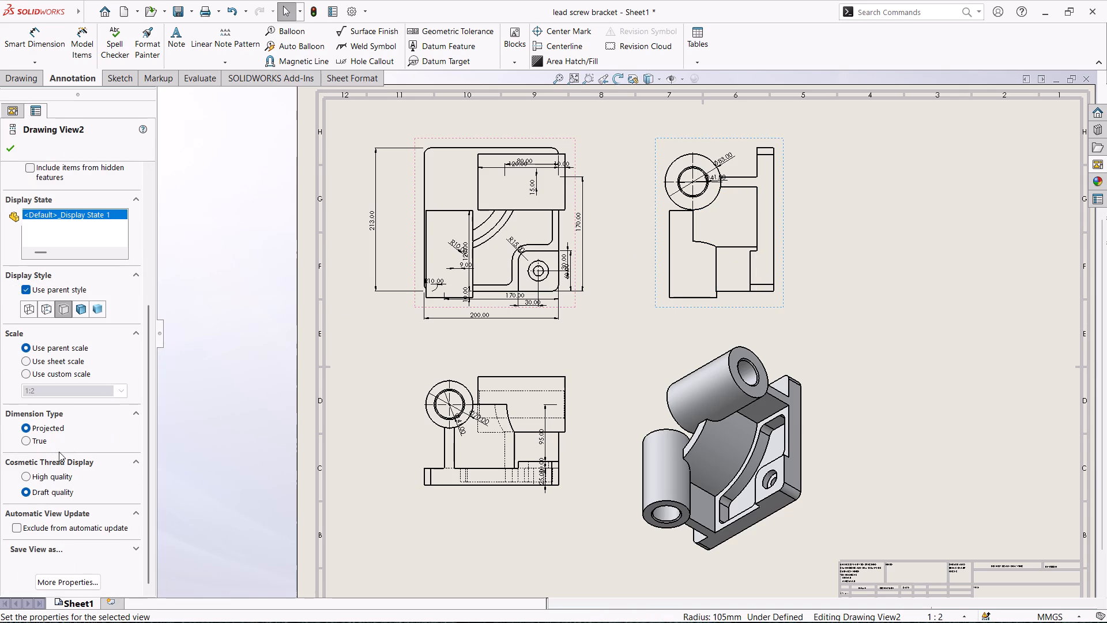
left_click(26, 476)
left_click(12, 144)
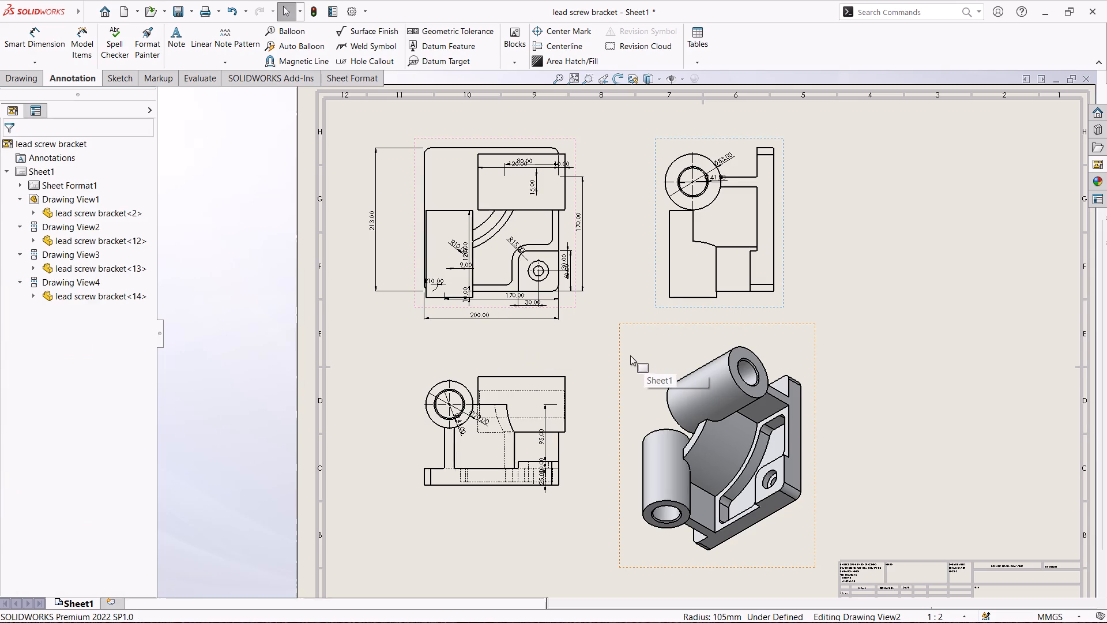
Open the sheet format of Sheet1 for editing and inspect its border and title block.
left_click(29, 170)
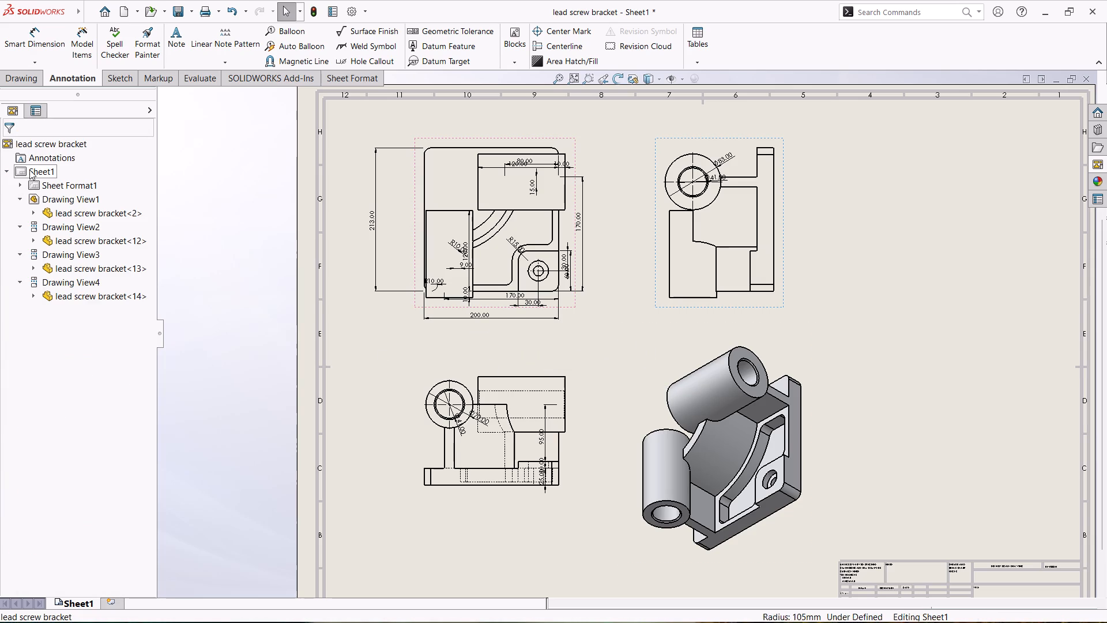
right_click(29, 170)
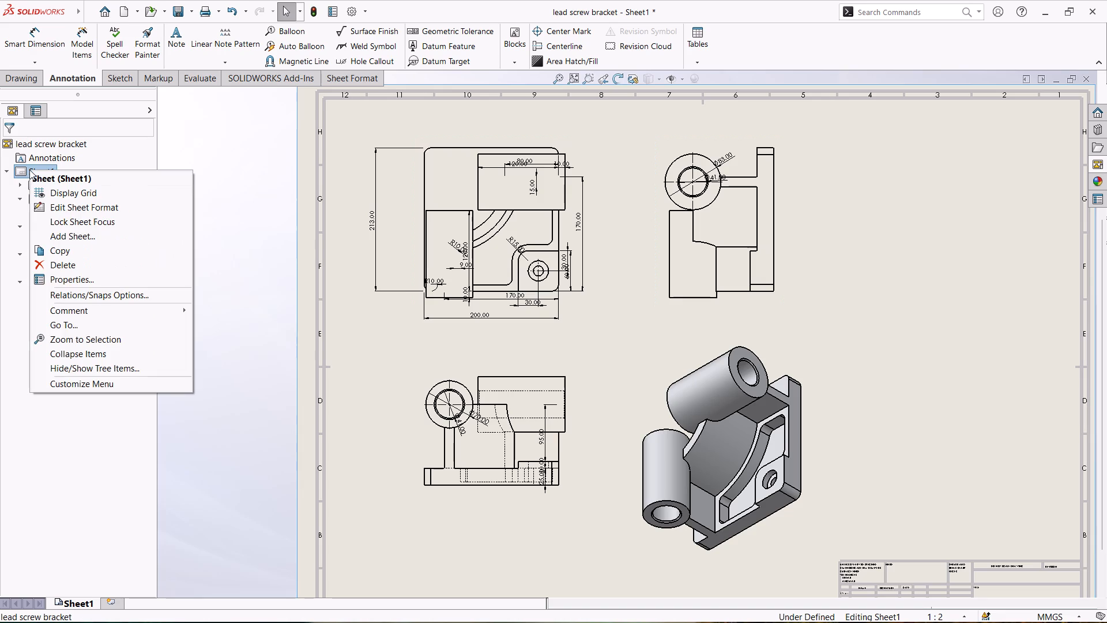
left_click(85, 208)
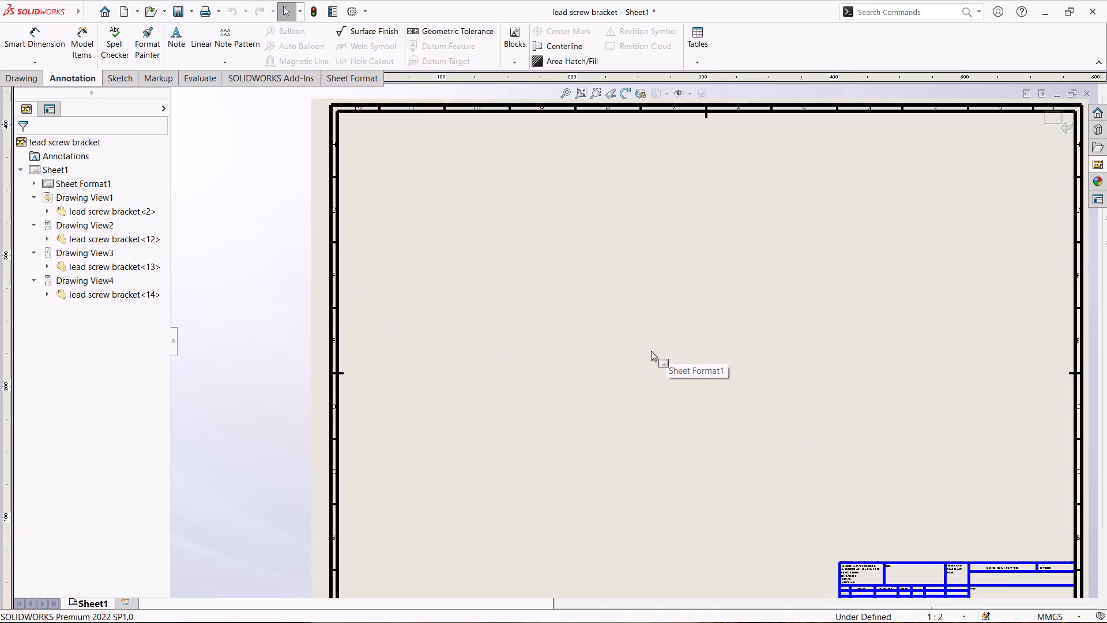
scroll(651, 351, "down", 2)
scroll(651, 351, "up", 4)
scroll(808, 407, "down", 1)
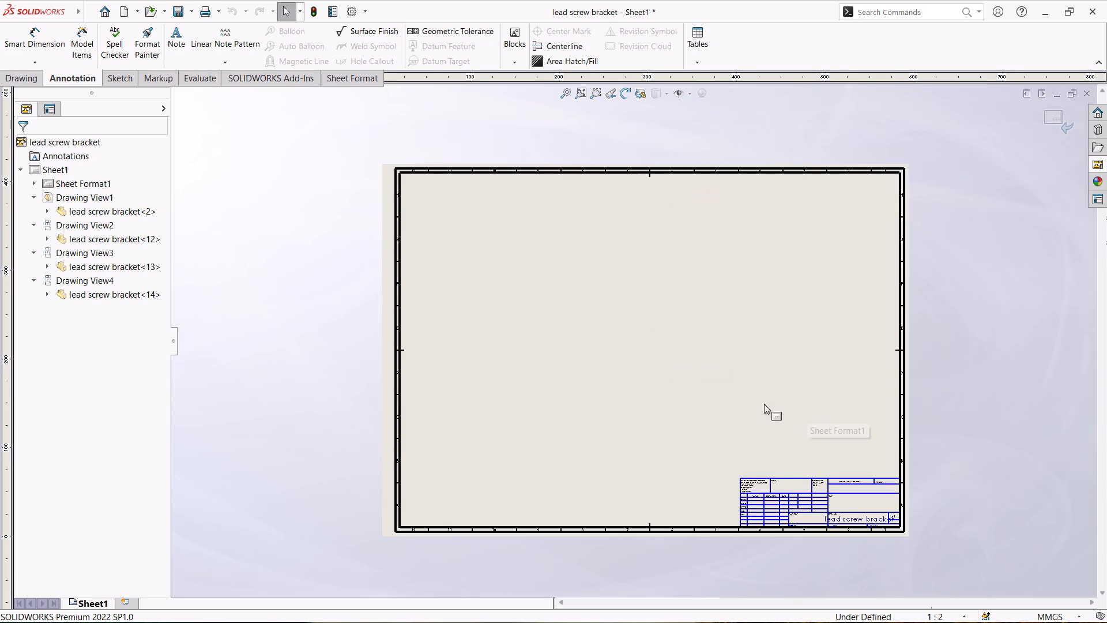
Close the lead screw bracket drawing without saving its changes.
left_click(1091, 93)
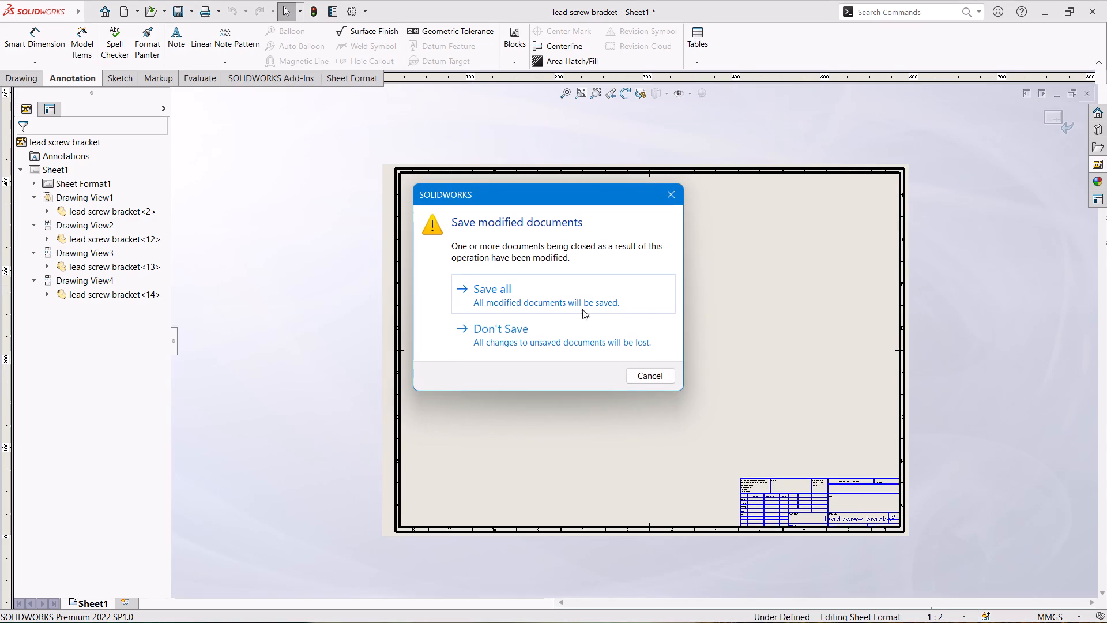
left_click(558, 336)
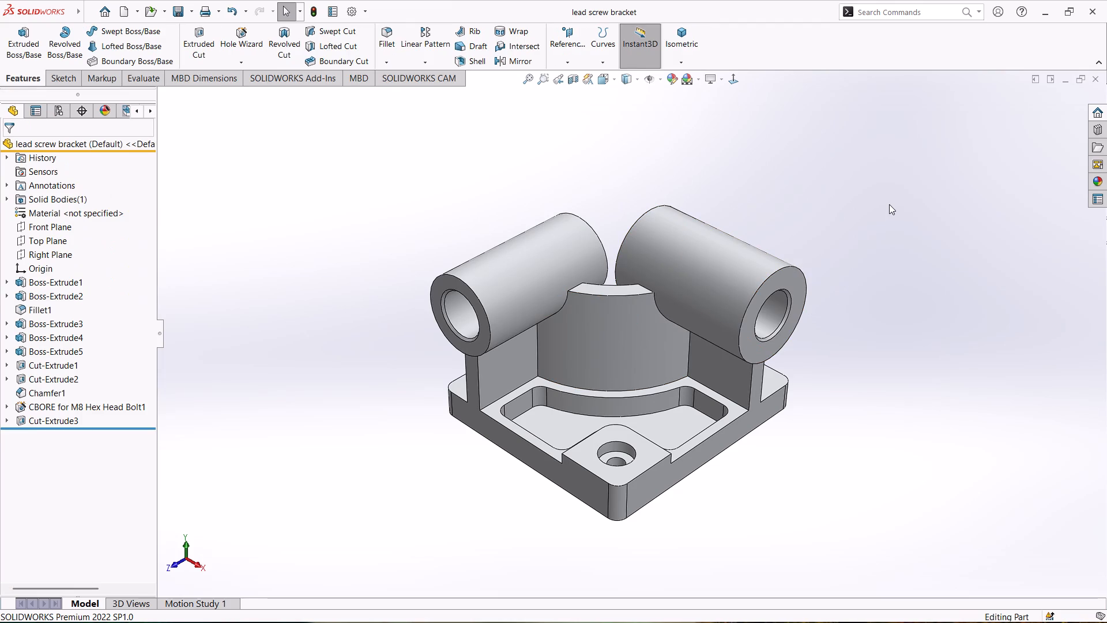
Save the lead screw bracket part and exit SOLIDWORKS.
key("ctrl+s")
left_click(1095, 9)
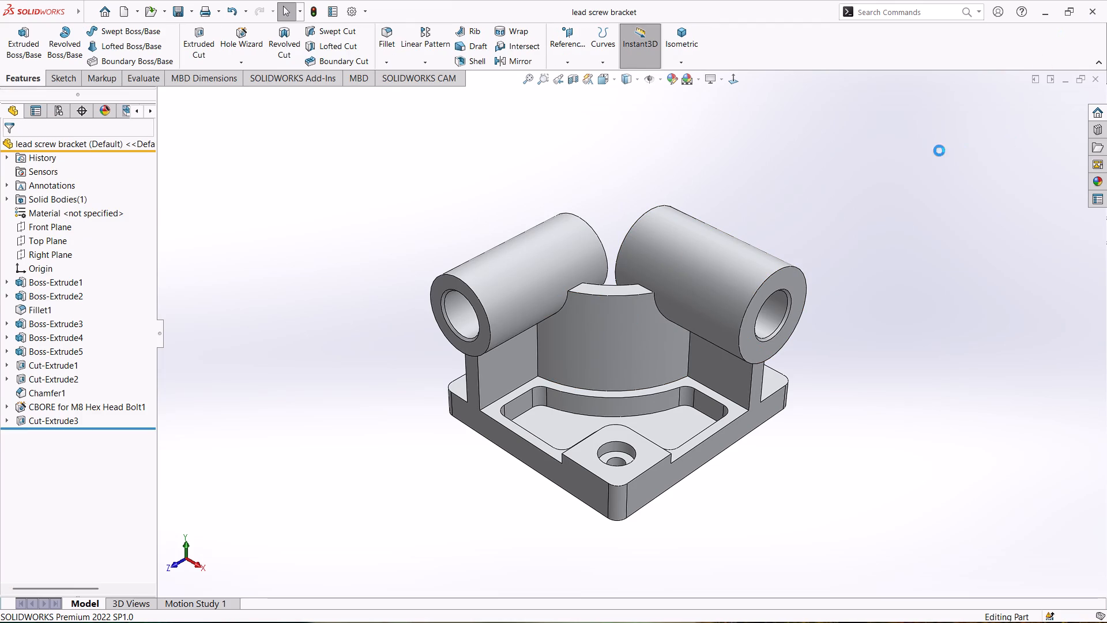